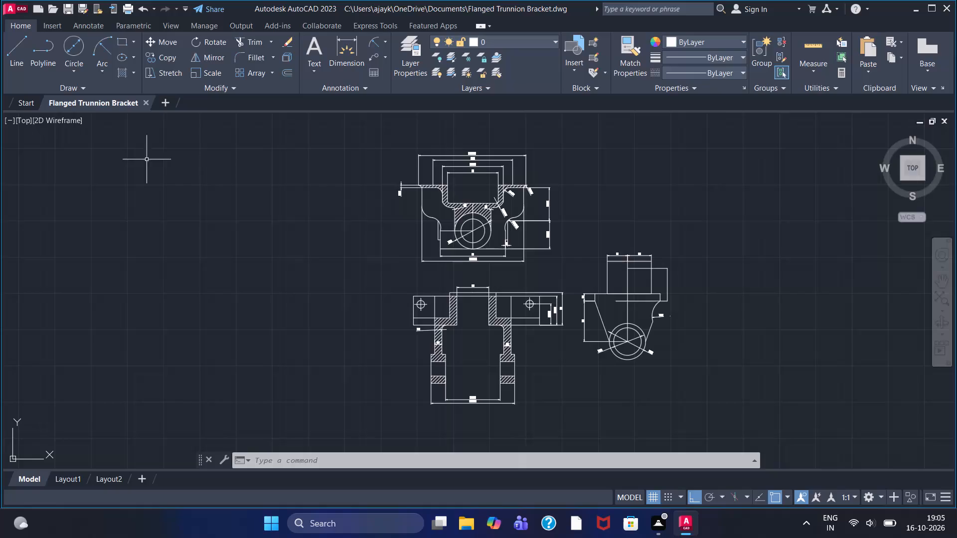
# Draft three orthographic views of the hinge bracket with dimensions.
# Create a new blank drawing and close the Flanged Trunnion Bracket drawing.
pyautogui.click(166, 102)
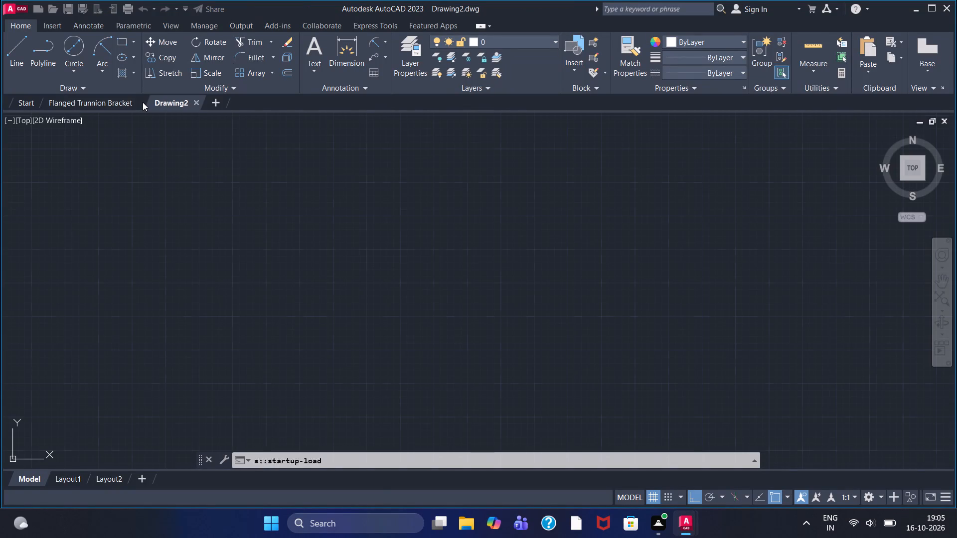
pyautogui.click(141, 102)
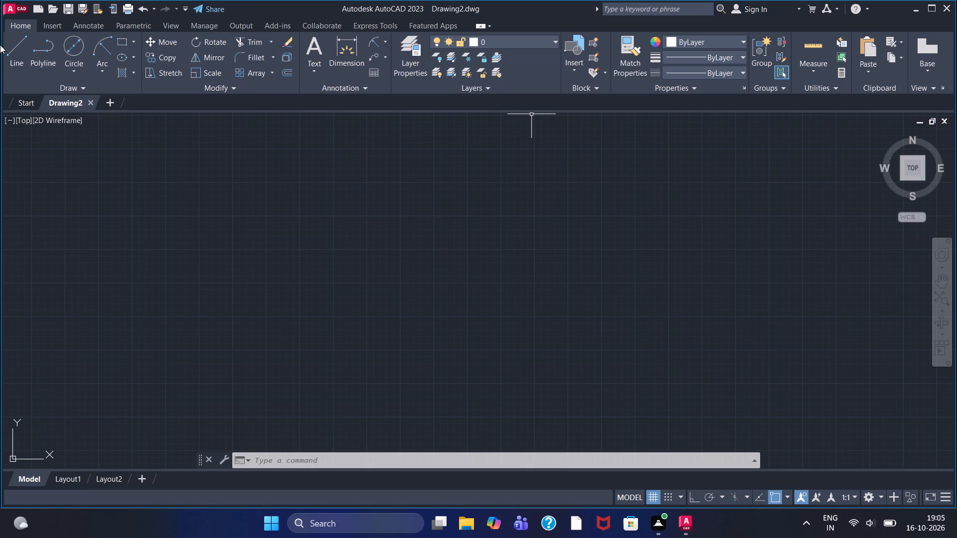
# With Ortho on, draw a 25-unit horizontal line rightwards as the top edge of a rectangular outline.
pyautogui.click(15, 44)
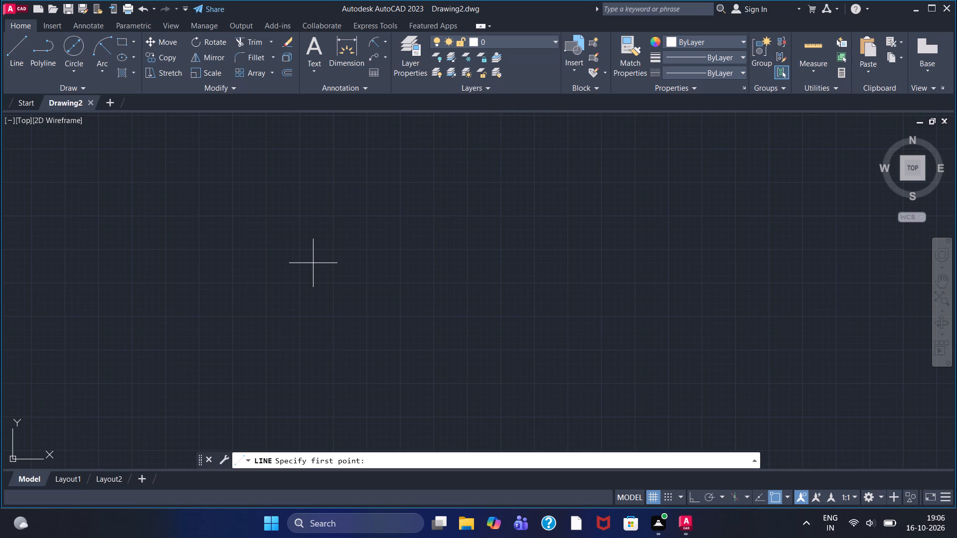
pyautogui.press('F8')
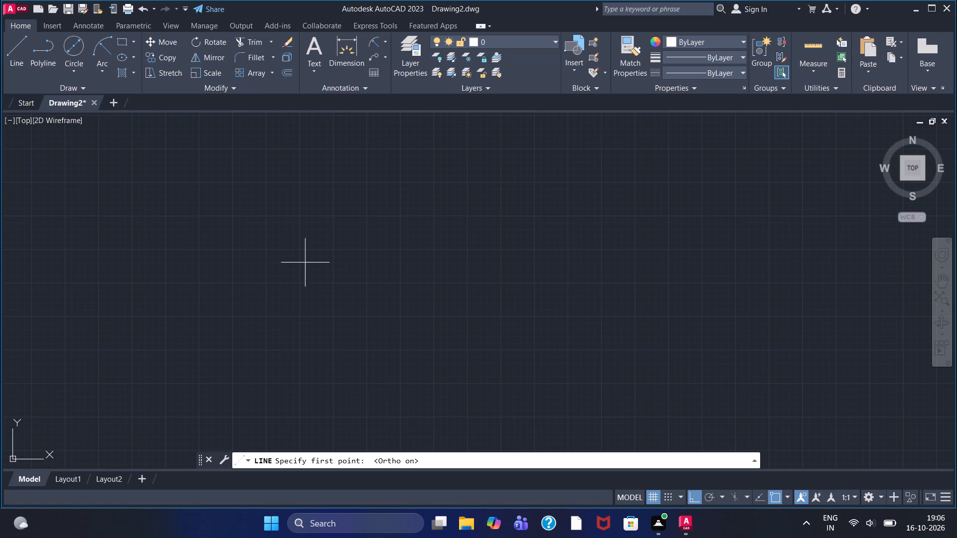
pyautogui.click(9, 49)
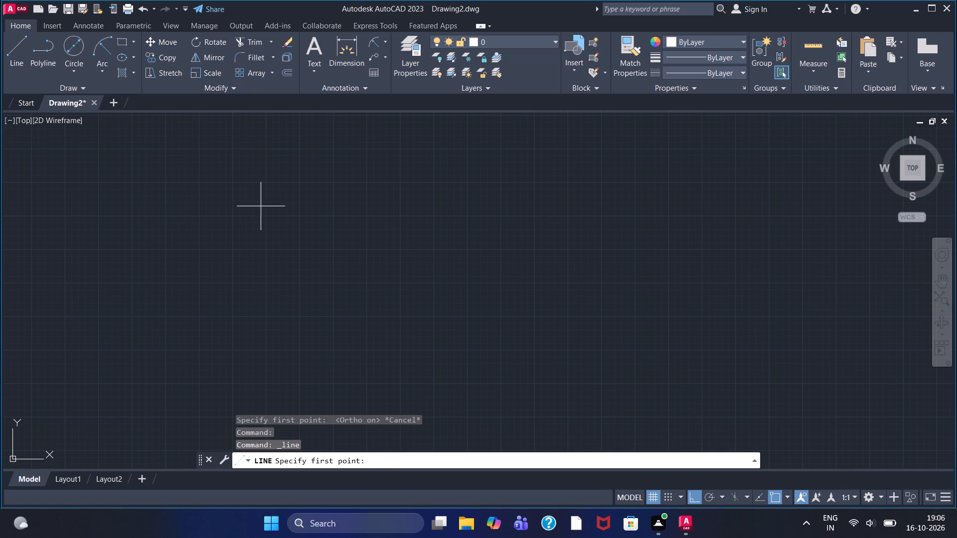
pyautogui.click(260, 191)
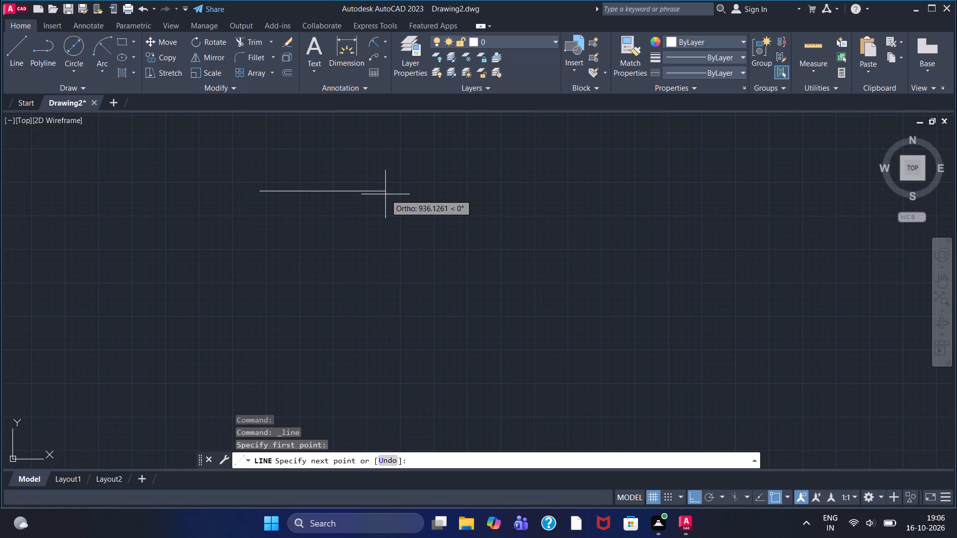
pyautogui.write('25')
pyautogui.press('Return')
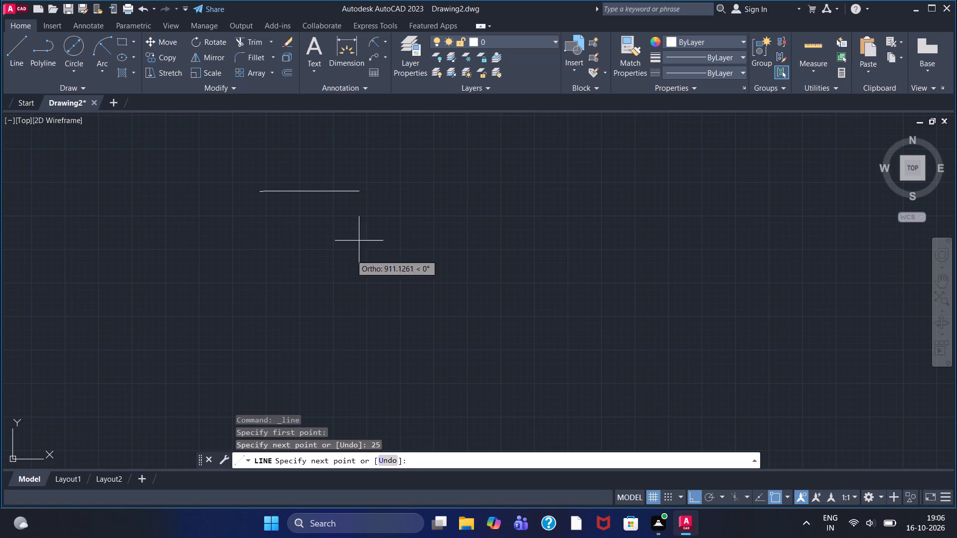
# Continue the outline with an 80-unit vertical line downwards from the top edge's right end.
pyautogui.scroll(2, 289, 213)
pyautogui.moveTo(235, 188); pyautogui.dragTo(253, 235, button='middle')
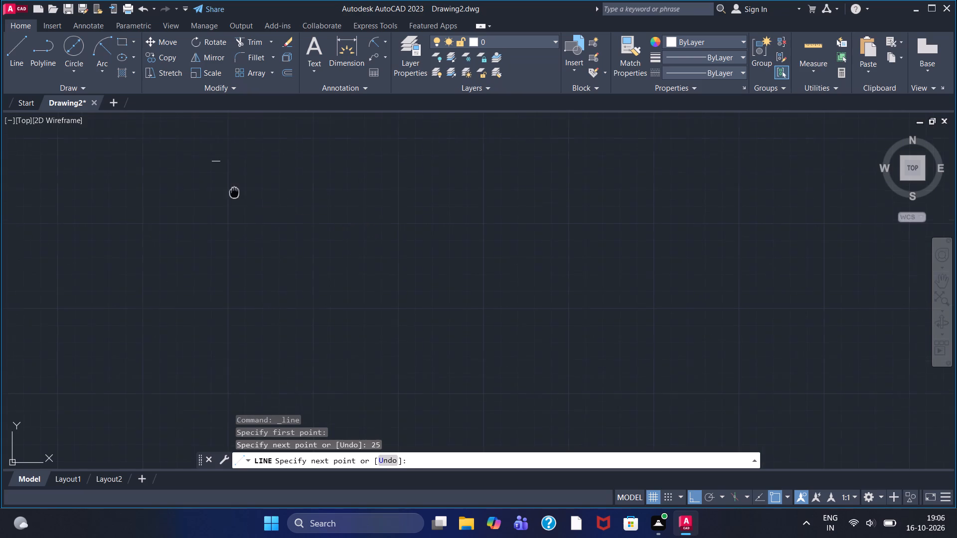
pyautogui.moveTo(253, 235); pyautogui.dragTo(303, 320, button='middle')
pyautogui.scroll(3, 270, 278)
pyautogui.scroll(3, 323, 351)
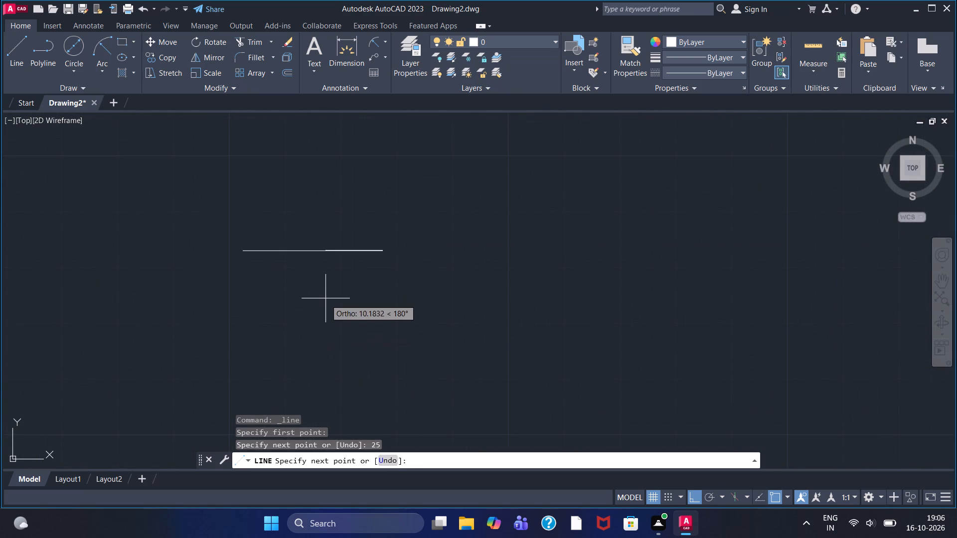
pyautogui.scroll(1, 325, 298)
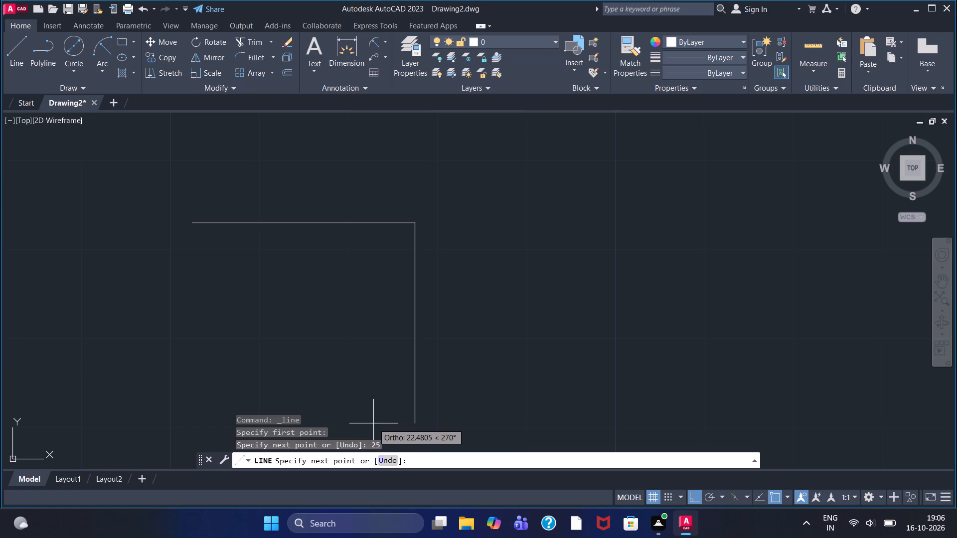
pyautogui.write('80')
pyautogui.press('Return')
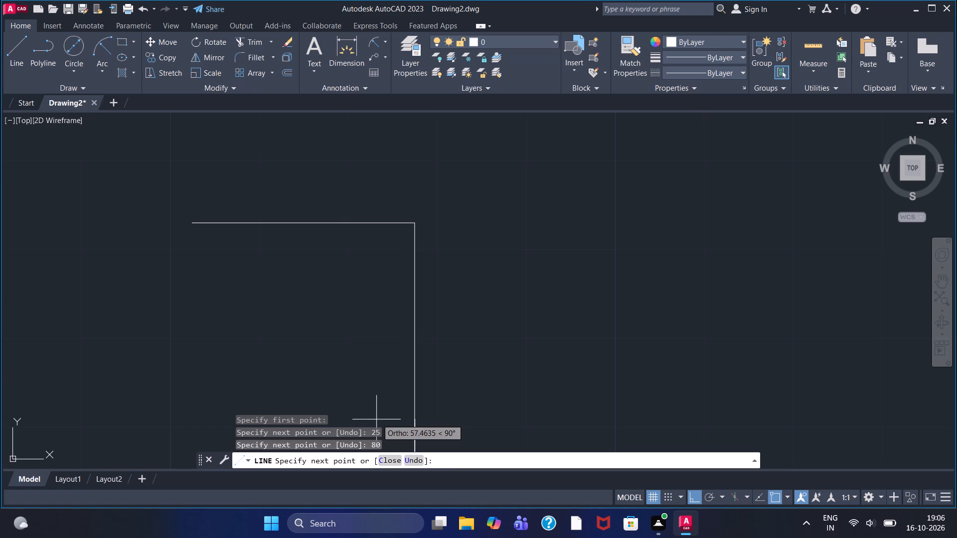
# Draw the 25-unit bottom edge leftwards and close the rectangle at the top edge's starting point.
pyautogui.moveTo(377, 419); pyautogui.dragTo(373, 292, button='middle')
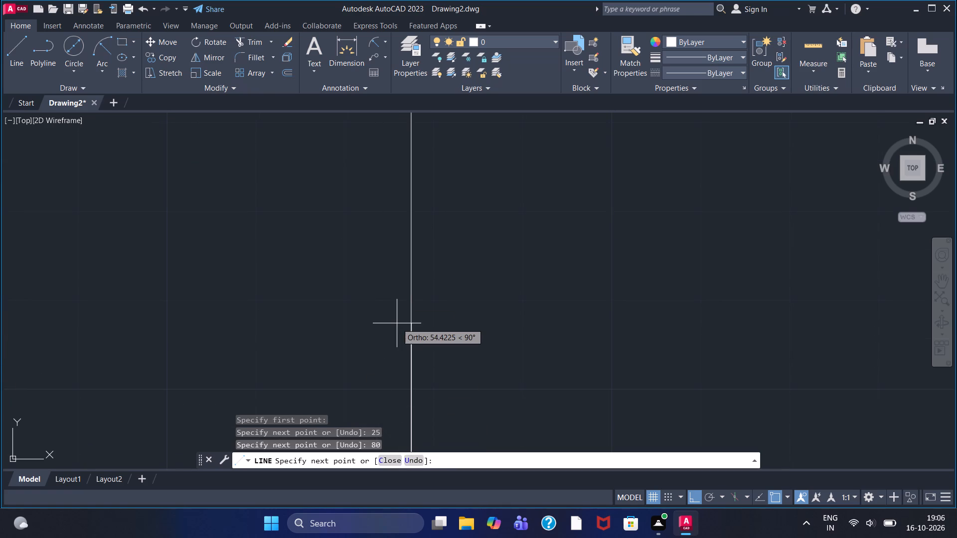
pyautogui.scroll(-1, 397, 323)
pyautogui.scroll(-1, 386, 369)
pyautogui.moveTo(384, 370); pyautogui.dragTo(403, 285, button='middle')
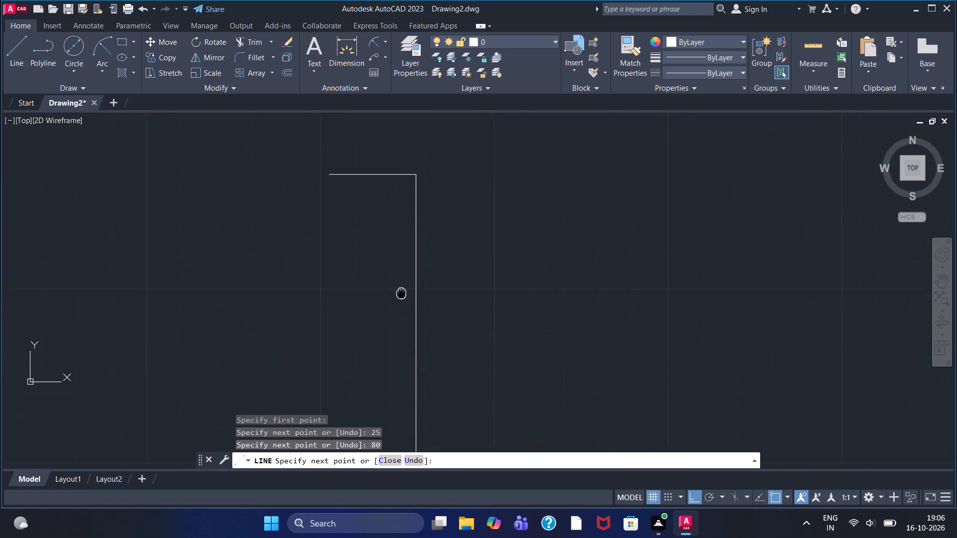
pyautogui.moveTo(403, 285); pyautogui.dragTo(409, 239, button='middle')
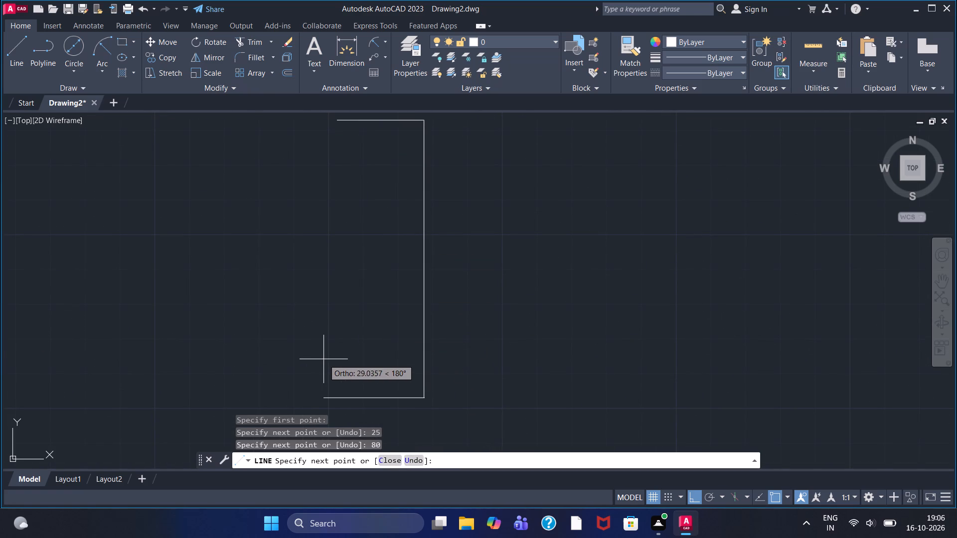
pyautogui.press('2')
pyautogui.press('5')
pyautogui.press('Return')
pyautogui.click(334, 118)
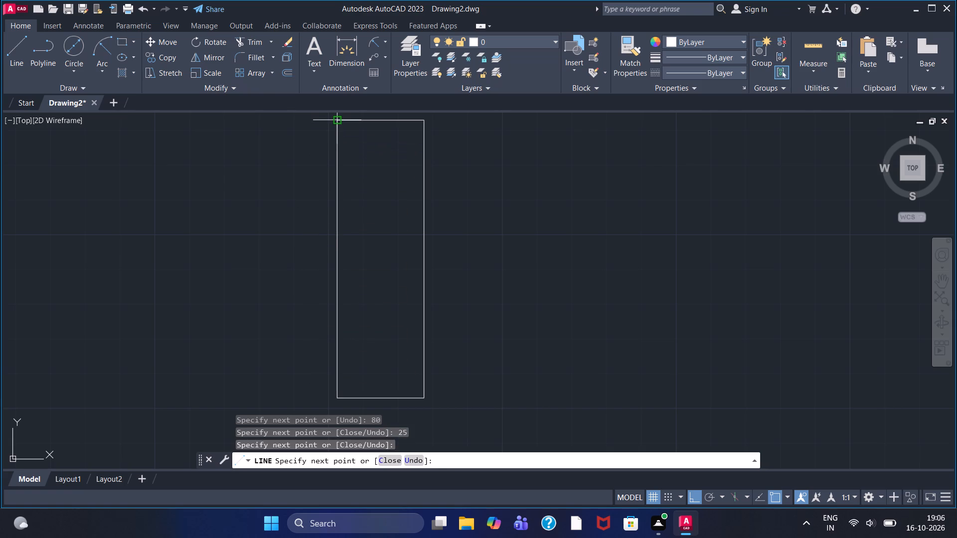
pyautogui.press('Escape')
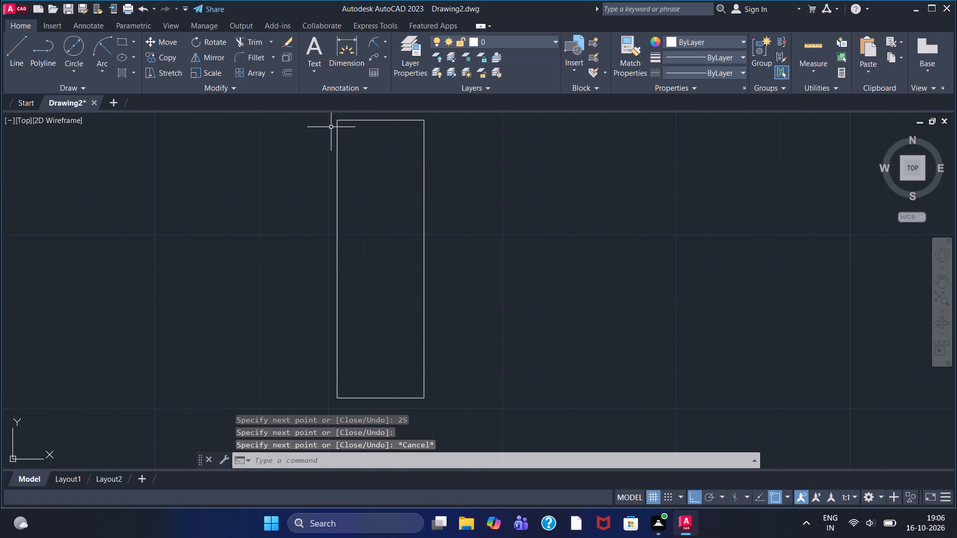
# From the rectangle's lower-left corner, draw a 5-unit line rightwards along the bottom edge and a 25-unit line upwards.
pyautogui.moveTo(311, 171); pyautogui.dragTo(302, 178, button='middle')
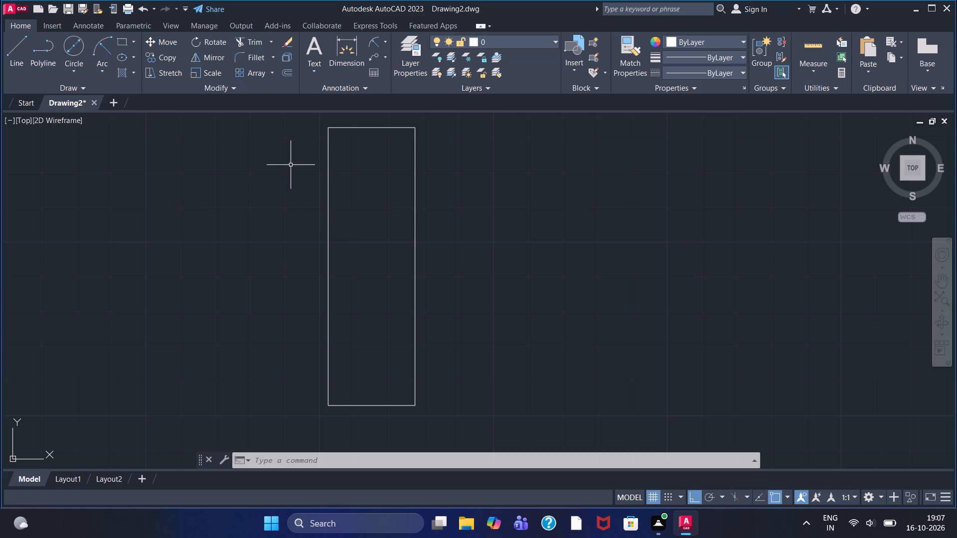
pyautogui.moveTo(348, 231); pyautogui.dragTo(341, 243, button='middle')
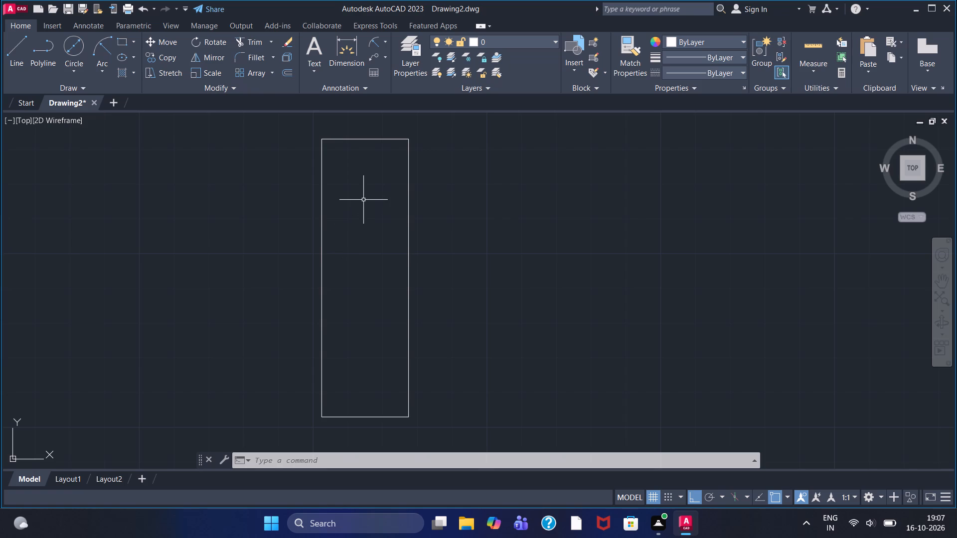
pyautogui.click(20, 47)
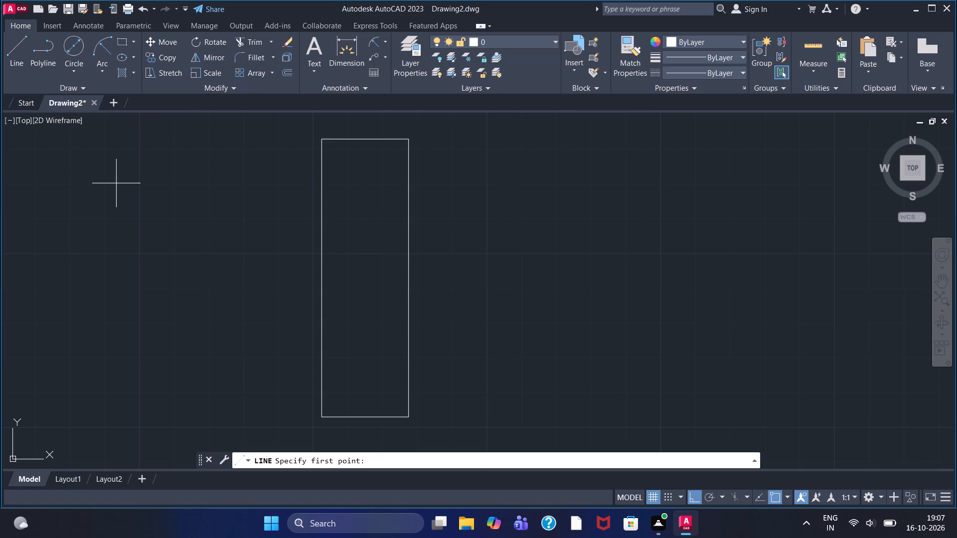
pyautogui.click(323, 413)
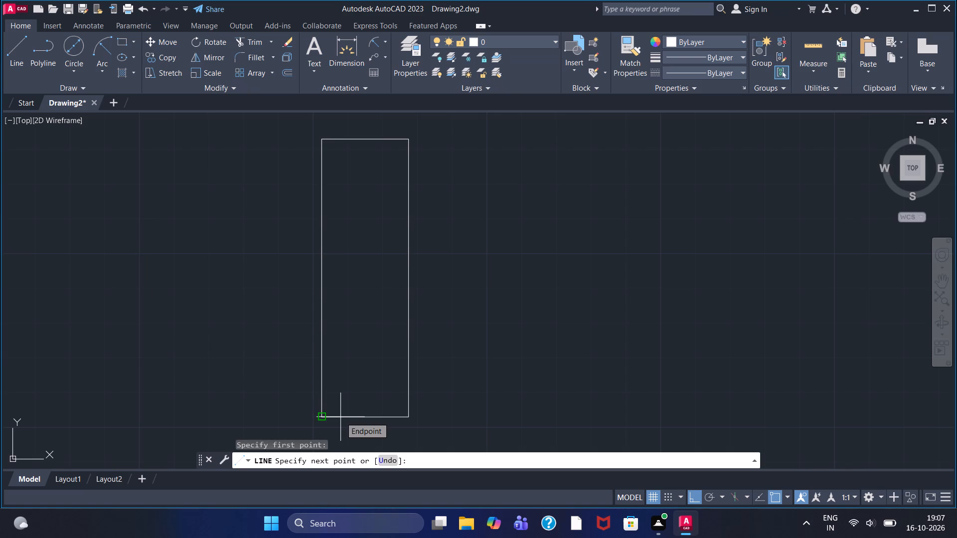
pyautogui.press('5')
pyautogui.press('Return')
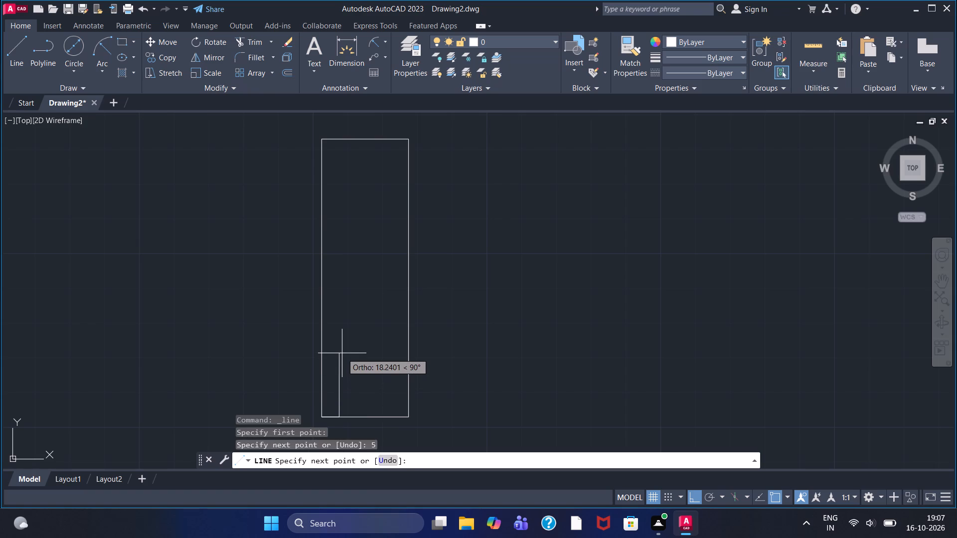
pyautogui.press('2')
pyautogui.press('5')
pyautogui.press('Return')
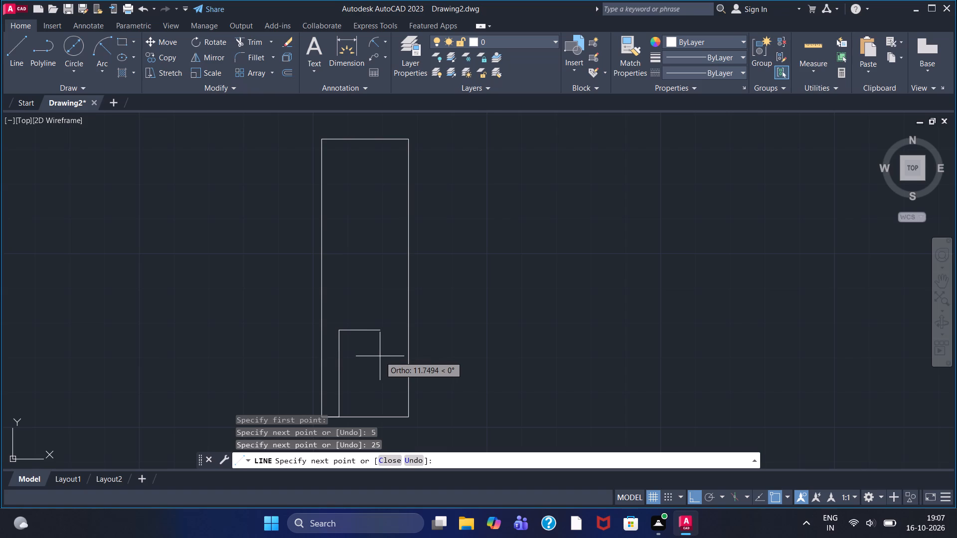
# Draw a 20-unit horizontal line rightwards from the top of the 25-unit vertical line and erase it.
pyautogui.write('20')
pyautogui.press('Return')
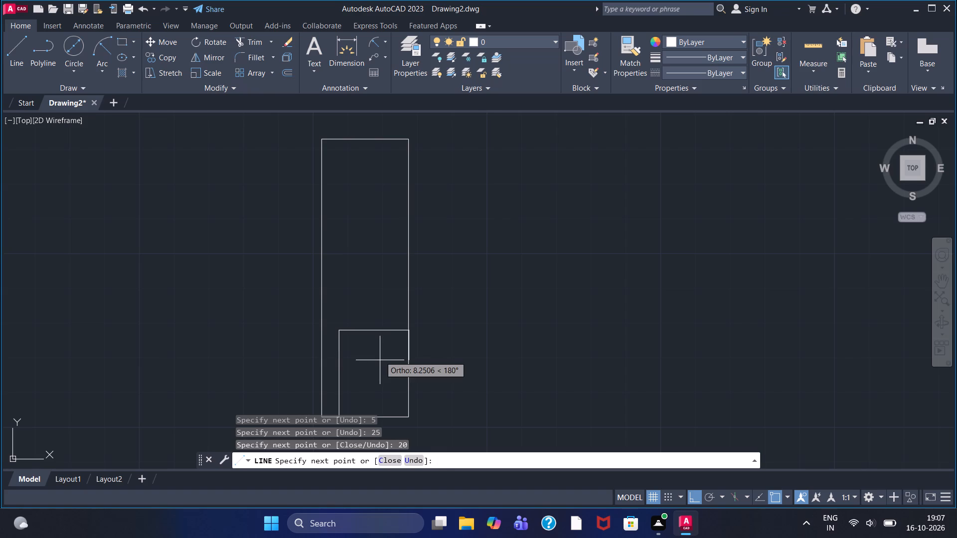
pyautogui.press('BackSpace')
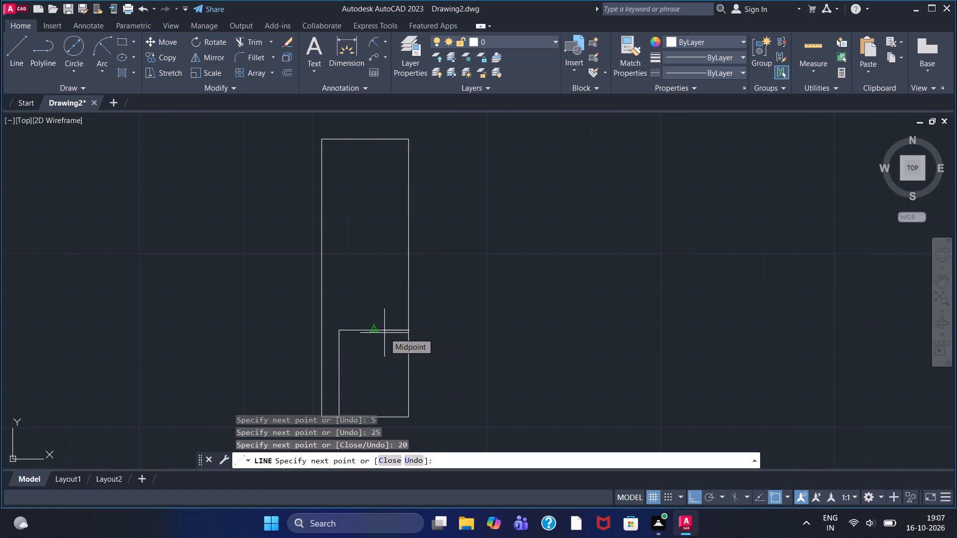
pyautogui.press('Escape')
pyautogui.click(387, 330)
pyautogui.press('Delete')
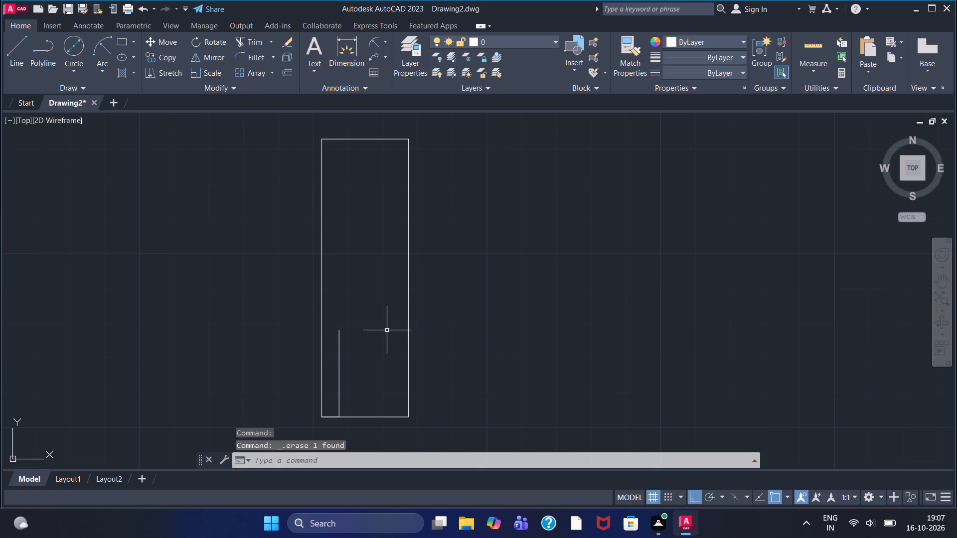
# Draw a 15-unit line rightwards from the inner vertical's top end and a vertical line down past the rectangle's bottom edge.
pyautogui.click(22, 43)
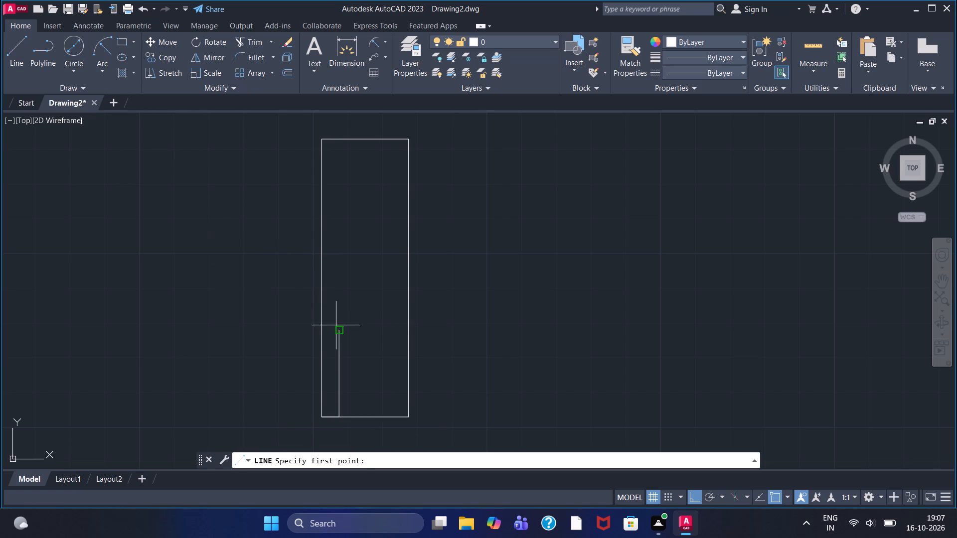
pyautogui.click(337, 328)
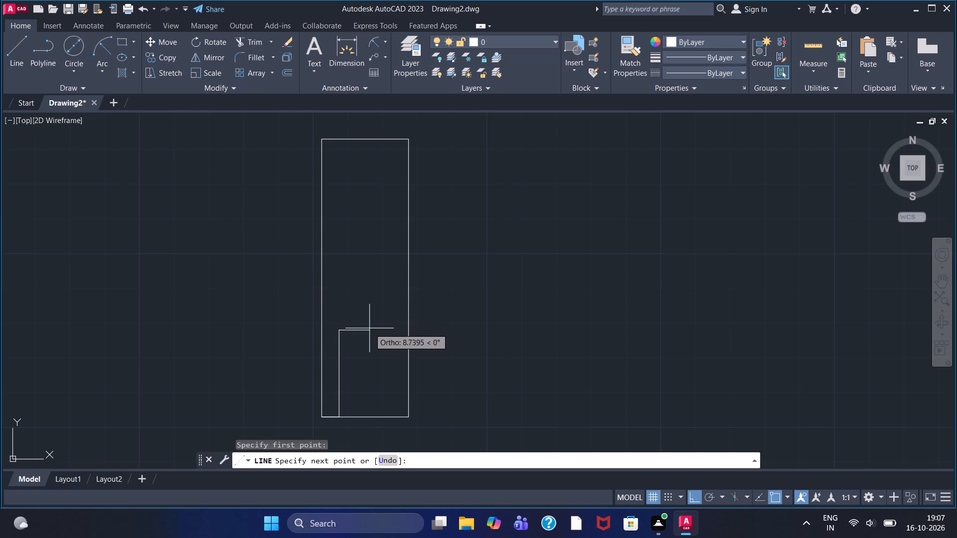
pyautogui.write('15')
pyautogui.press('Return')
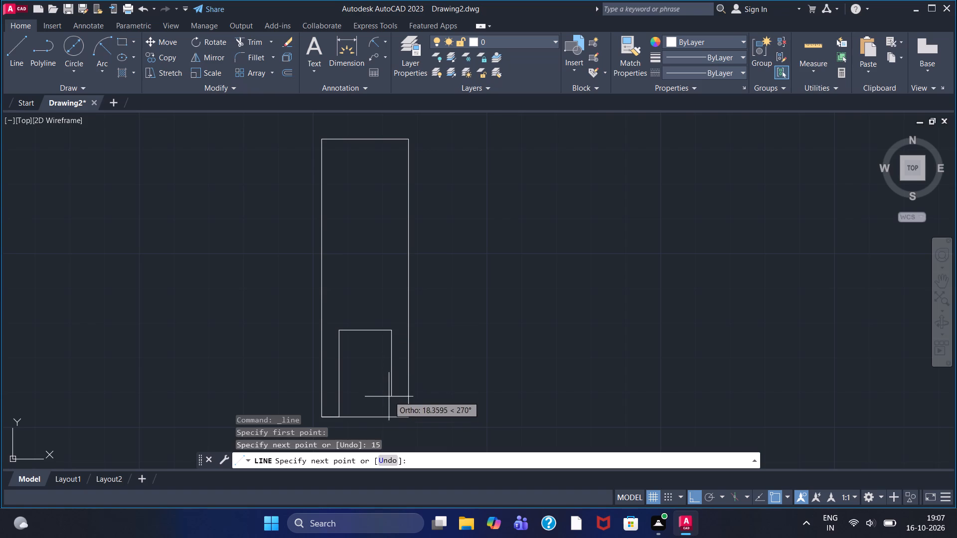
pyautogui.click(390, 432)
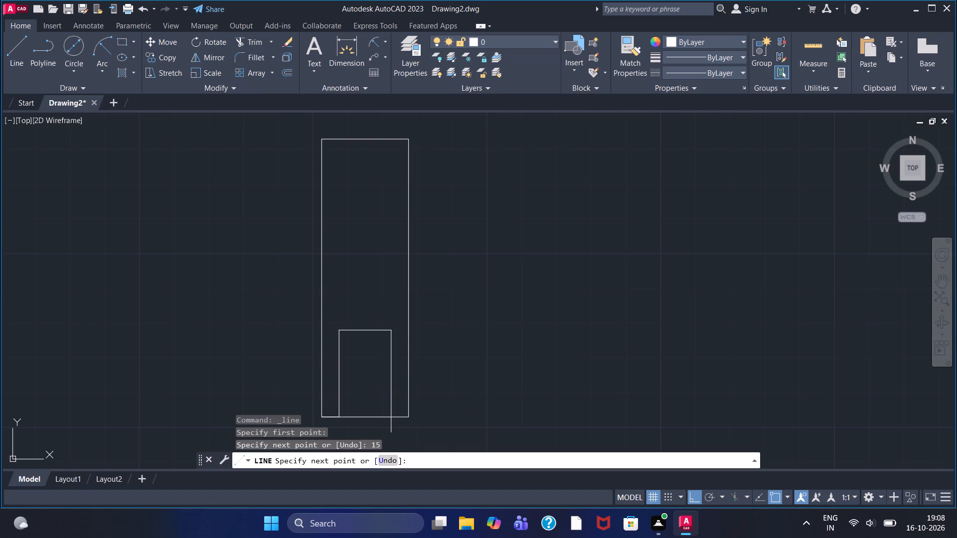
pyautogui.press('Escape')
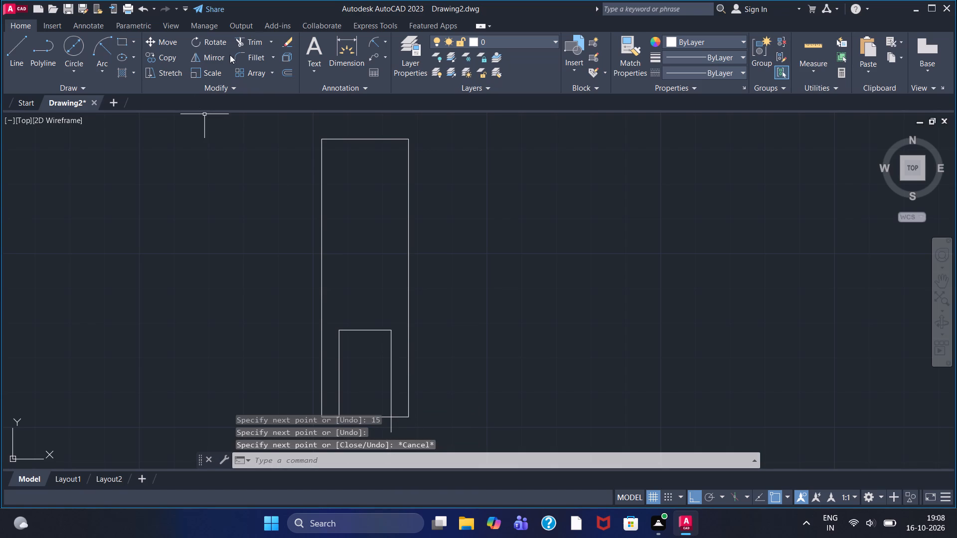
# Trim the part of the inner outline's right vertical line that extends below the rectangle's bottom edge.
pyautogui.click(260, 39)
pyautogui.moveTo(428, 272); pyautogui.dragTo(429, 221, button='middle')
pyautogui.scroll(1, 429, 221)
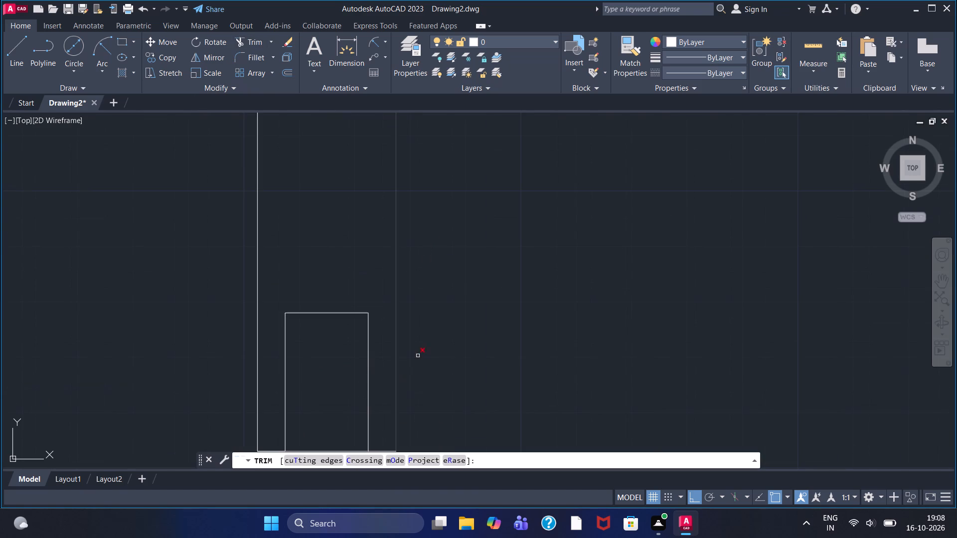
pyautogui.moveTo(430, 348); pyautogui.dragTo(430, 194, button='middle')
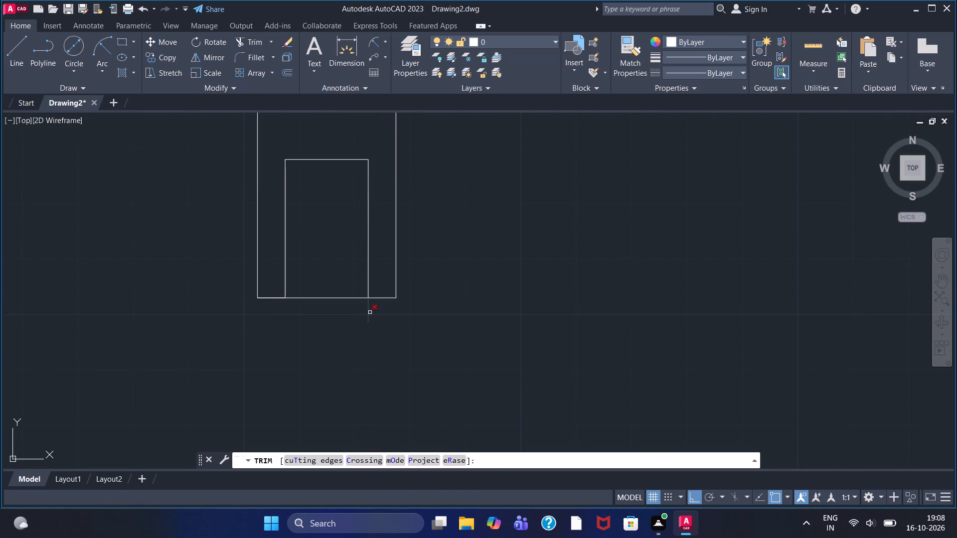
pyautogui.click(370, 312)
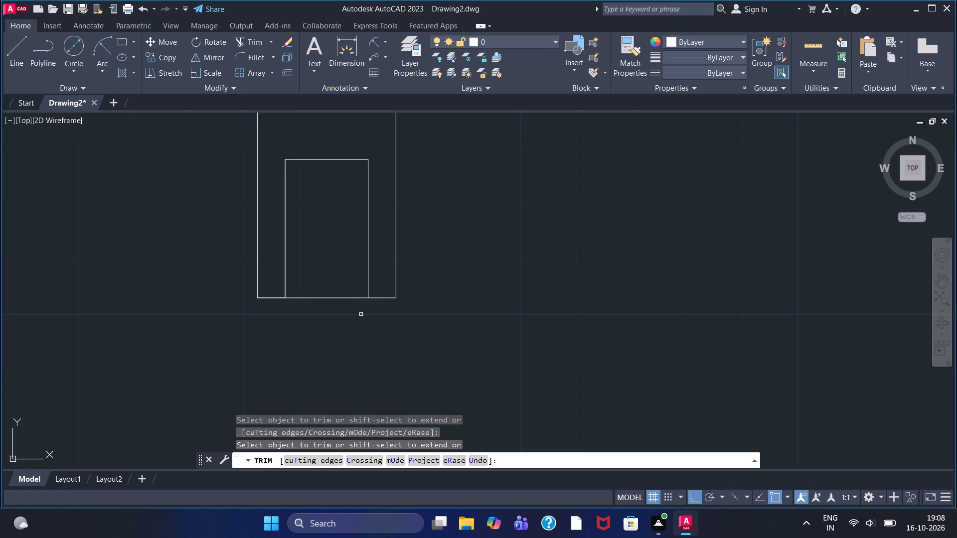
# Draw a 10-unit-high band outline on the inner outline's top edge, extending past both sides of the rectangle and ending at the inner top-right corner.
pyautogui.moveTo(329, 139); pyautogui.dragTo(326, 182, button='middle')
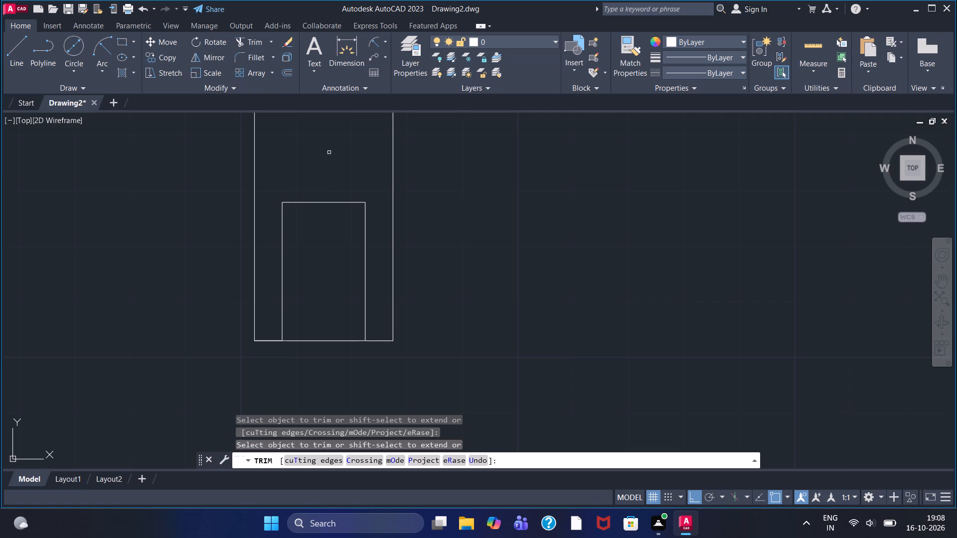
pyautogui.moveTo(329, 152); pyautogui.dragTo(333, 250, button='middle')
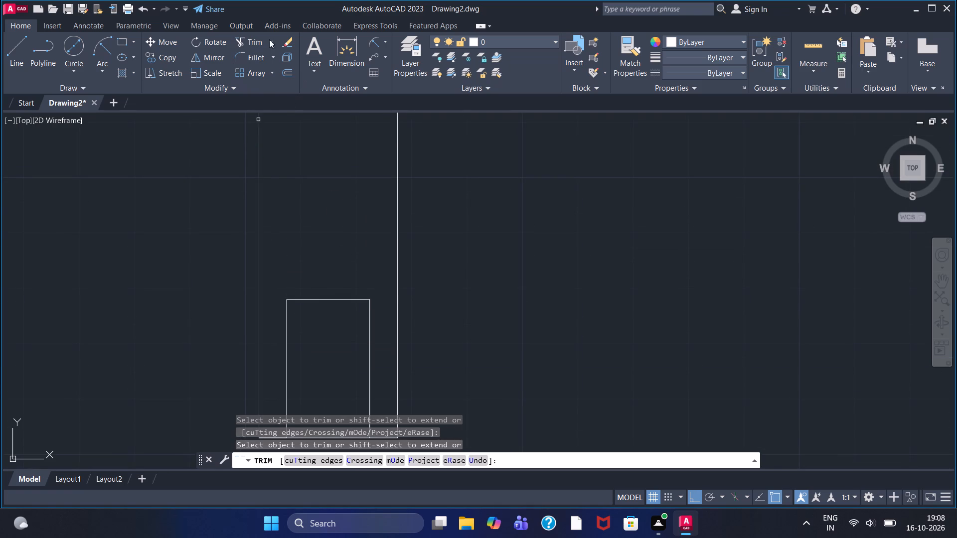
pyautogui.click(20, 41)
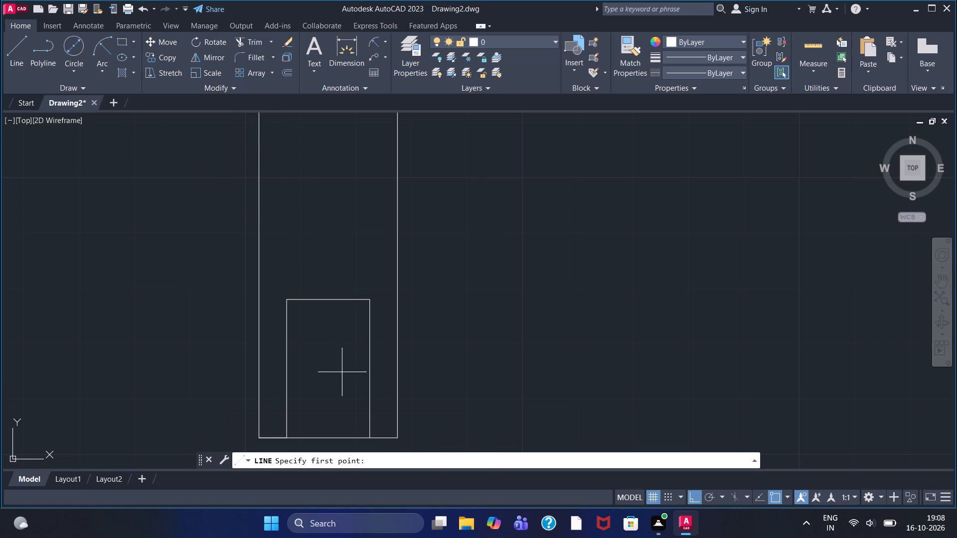
pyautogui.click(284, 300)
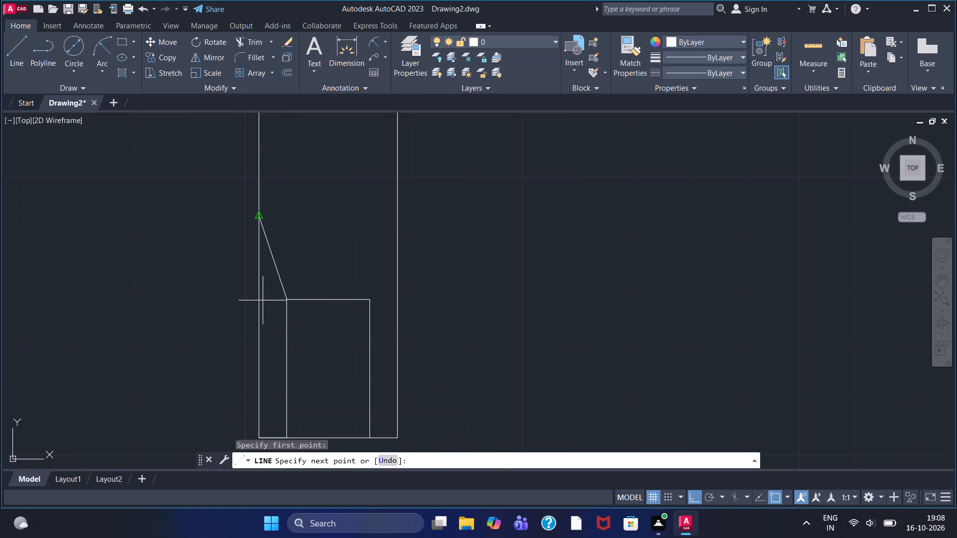
pyautogui.click(242, 304)
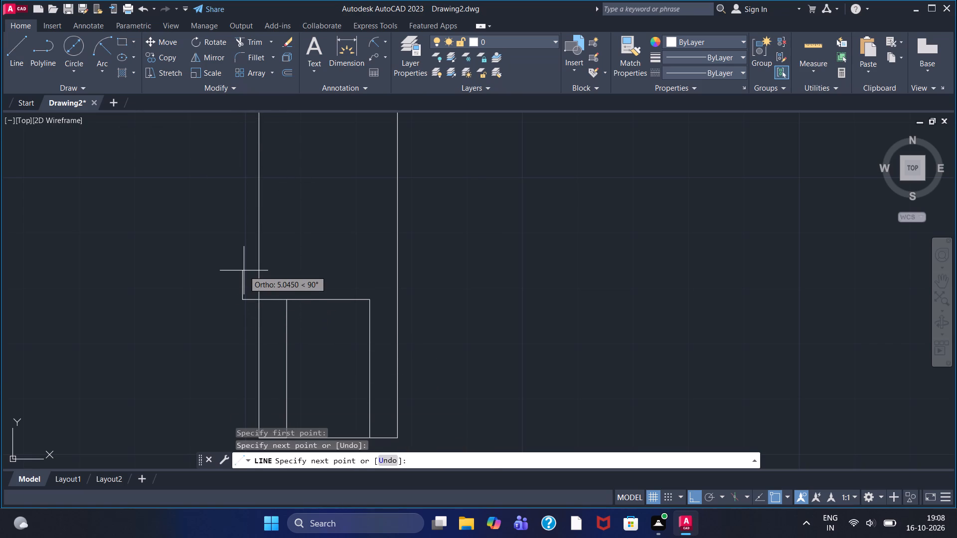
pyautogui.write('10')
pyautogui.press('Return')
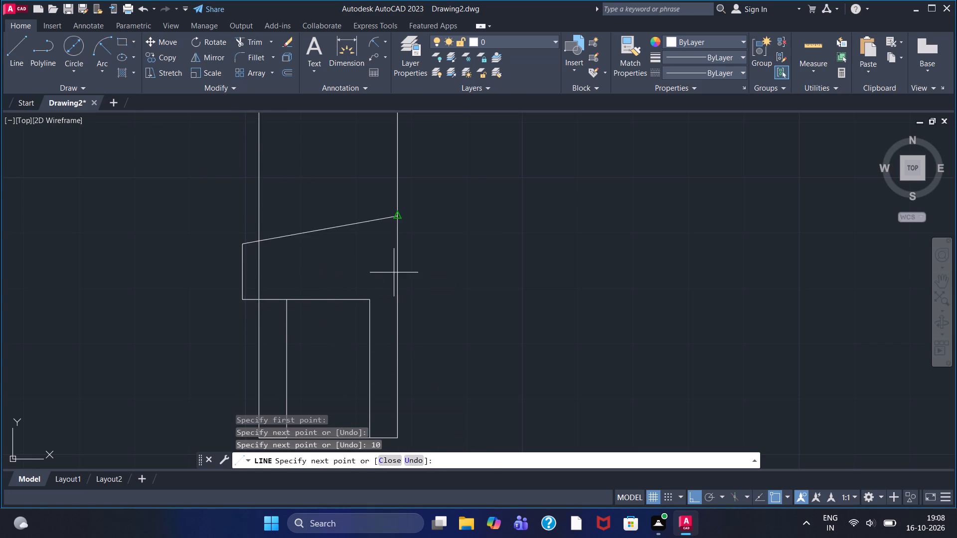
pyautogui.click(429, 285)
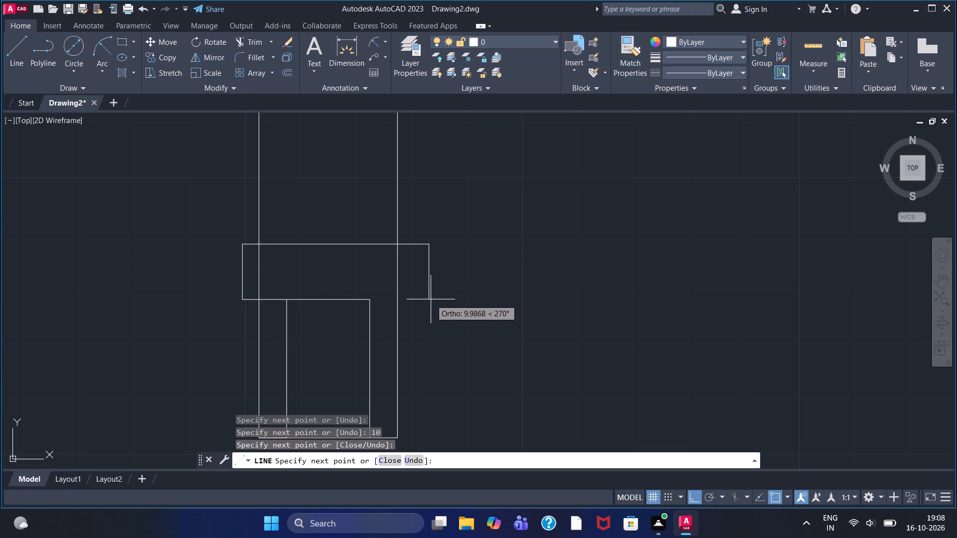
pyautogui.write('10')
pyautogui.press('Return')
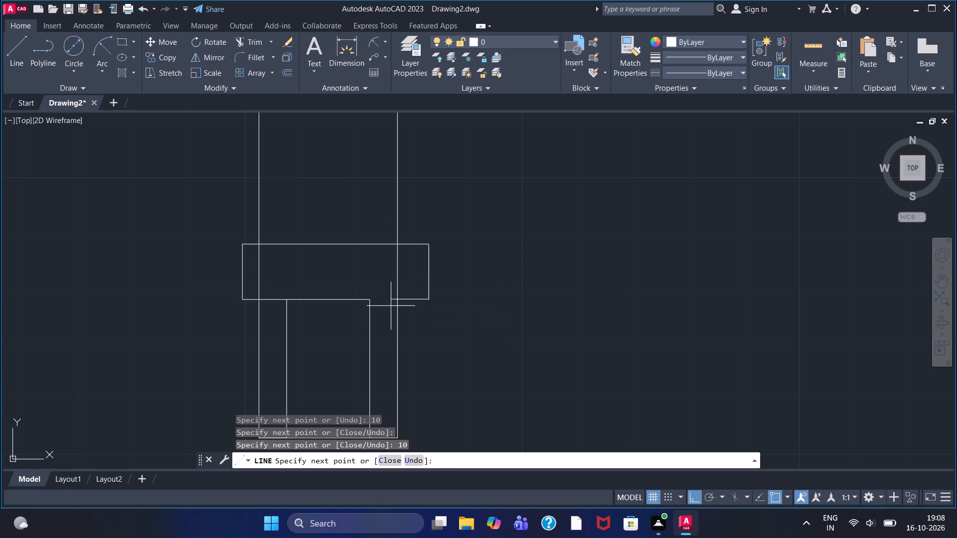
pyautogui.click(373, 301)
pyautogui.rightClick(477, 282)
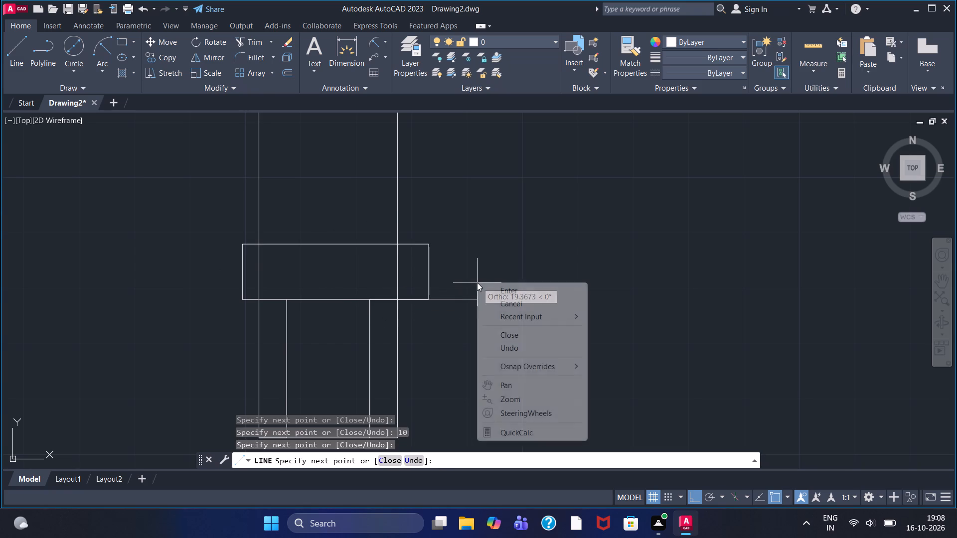
pyautogui.click(489, 293)
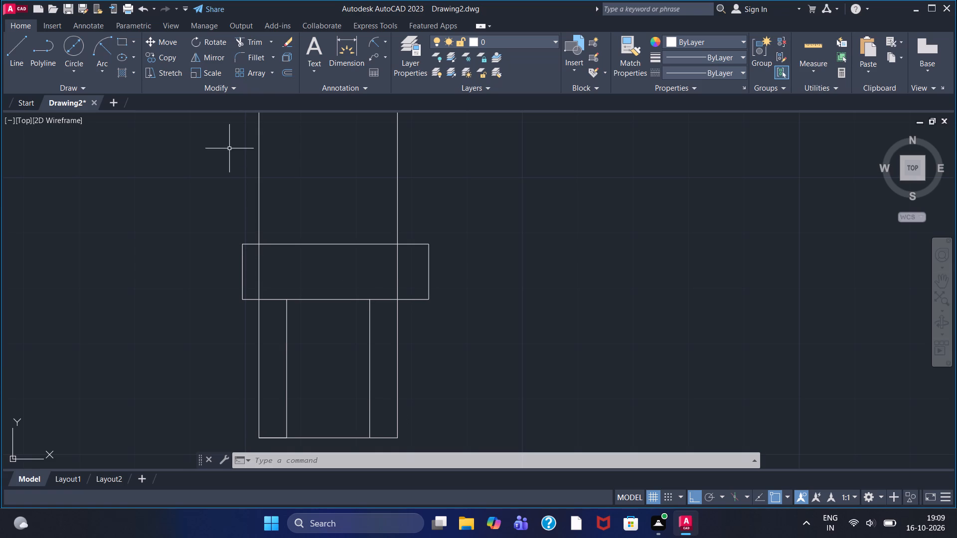
# Trim the band's overhanging lines outside the rectangle's left and right edges.
pyautogui.click(252, 40)
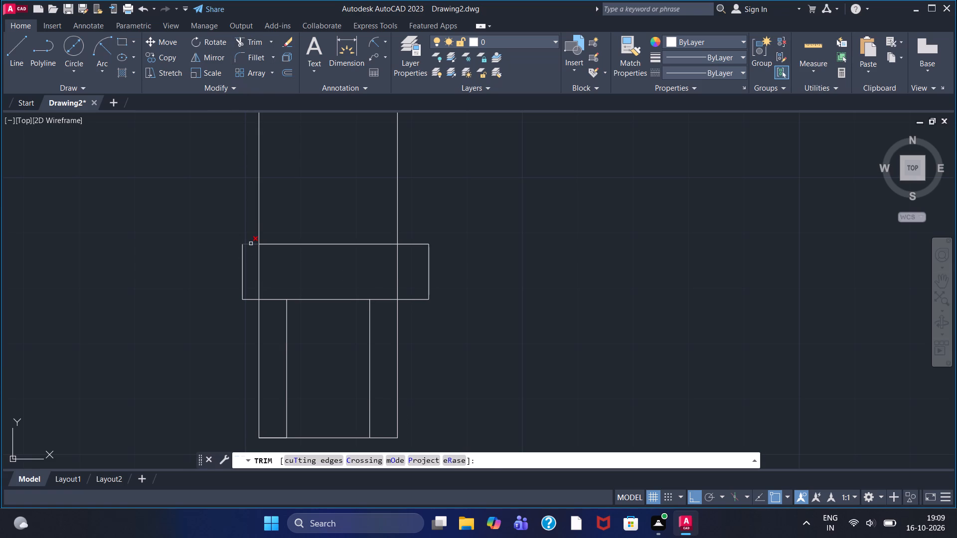
pyautogui.click(251, 244)
pyautogui.click(241, 257)
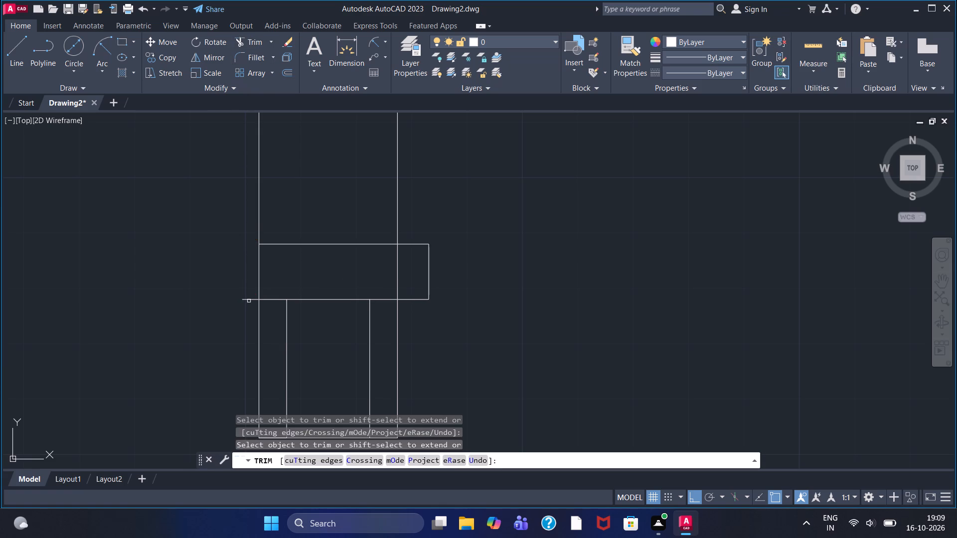
pyautogui.click(249, 299)
pyautogui.click(416, 244)
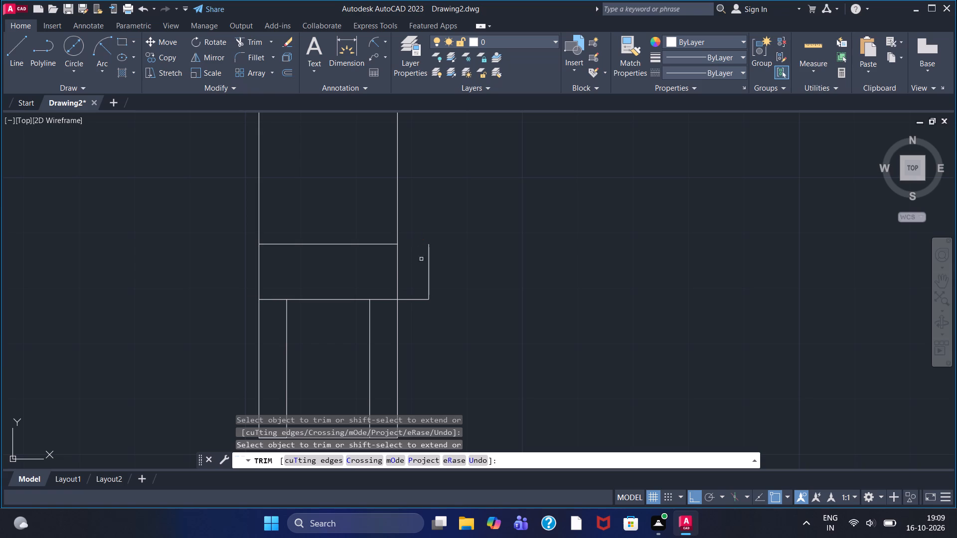
pyautogui.click(428, 264)
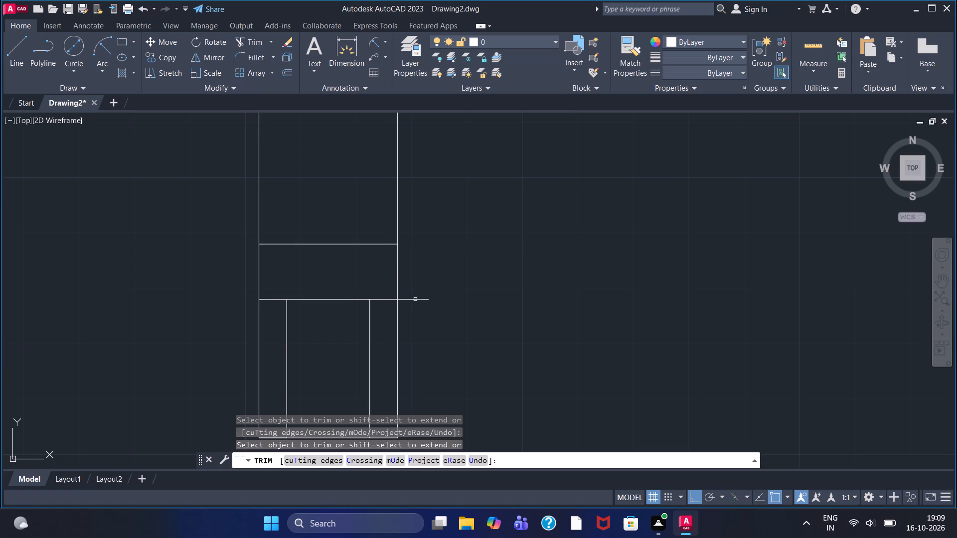
pyautogui.click(415, 299)
# Draw a vertical centre line from the midpoint of the rectangle's top edge down to the band's lower line.
pyautogui.scroll(1, 311, 222)
pyautogui.scroll(-3, 311, 222)
pyautogui.moveTo(299, 181); pyautogui.dragTo(300, 181, button='middle')
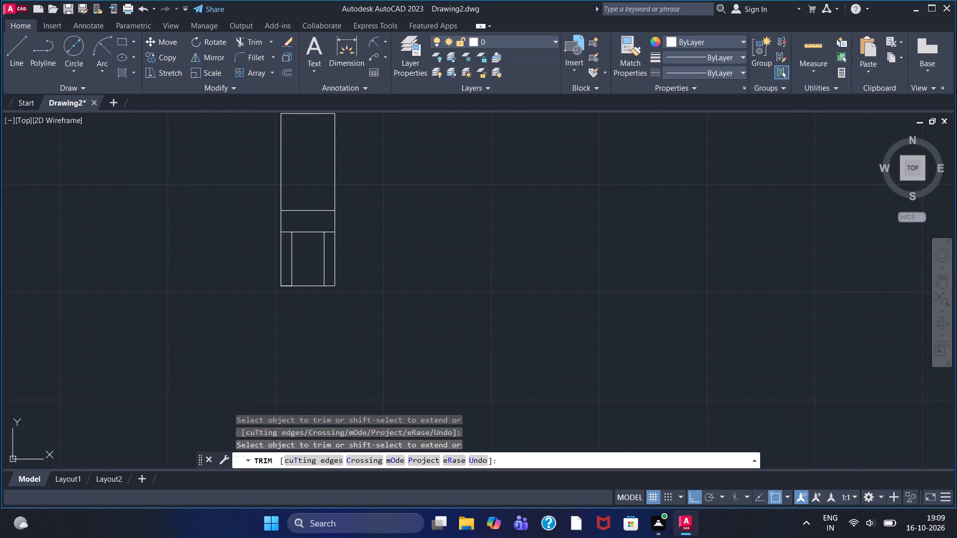
pyautogui.moveTo(300, 181); pyautogui.dragTo(313, 246, button='middle')
pyautogui.scroll(2, 311, 226)
pyautogui.scroll(-1, 311, 226)
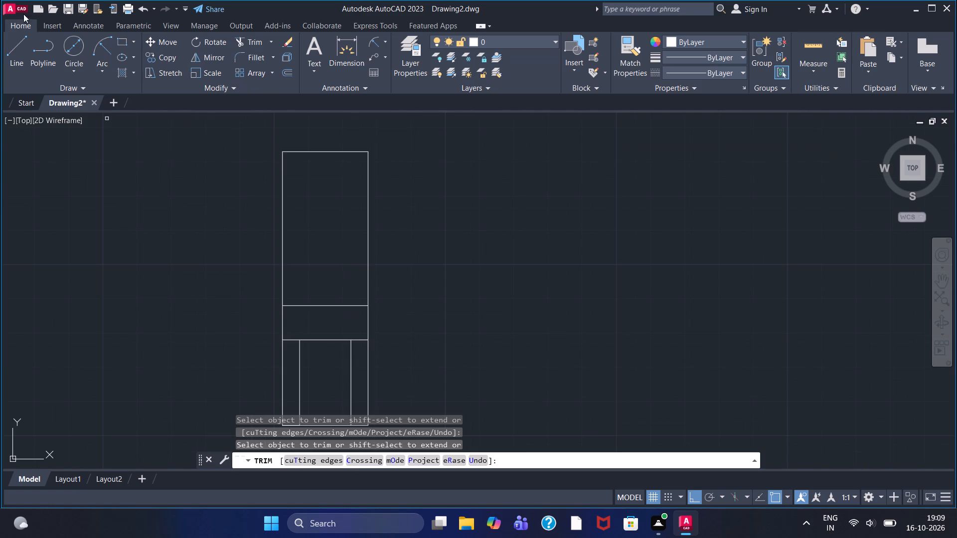
pyautogui.click(18, 43)
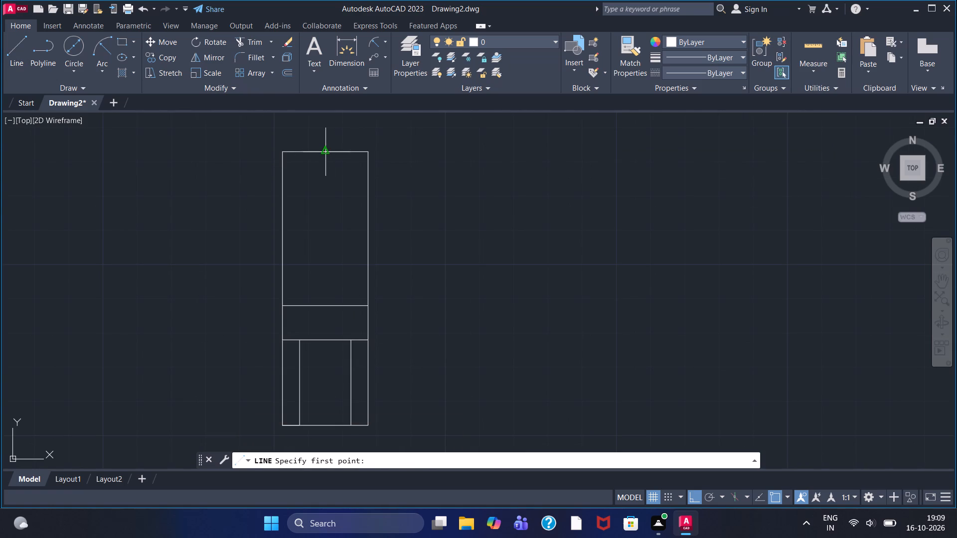
pyautogui.click(327, 153)
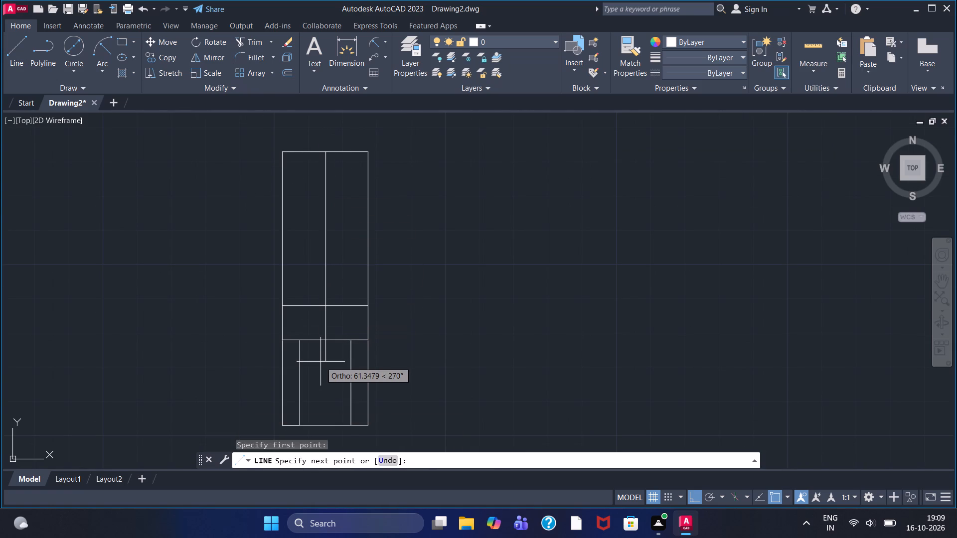
pyautogui.click(323, 339)
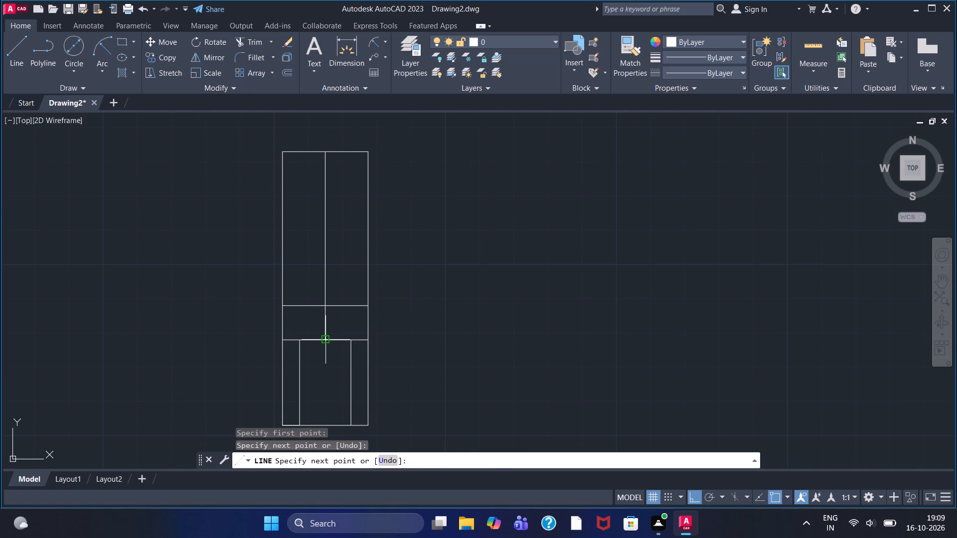
pyautogui.rightClick(410, 261)
pyautogui.click(433, 268)
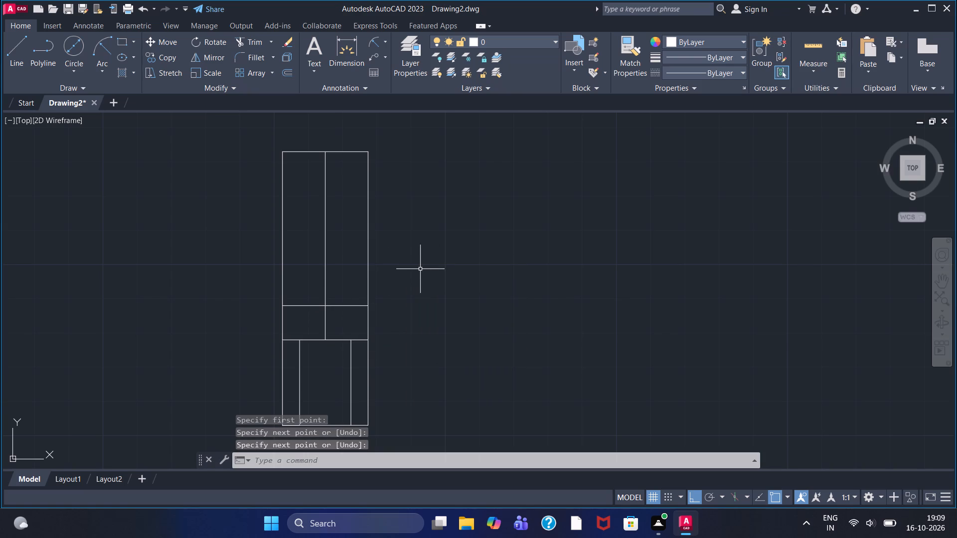
# From the rectangle's top-left corner, draw a 7.5-unit line down the left edge and a horizontal line rightwards past the centre line.
pyautogui.click(20, 41)
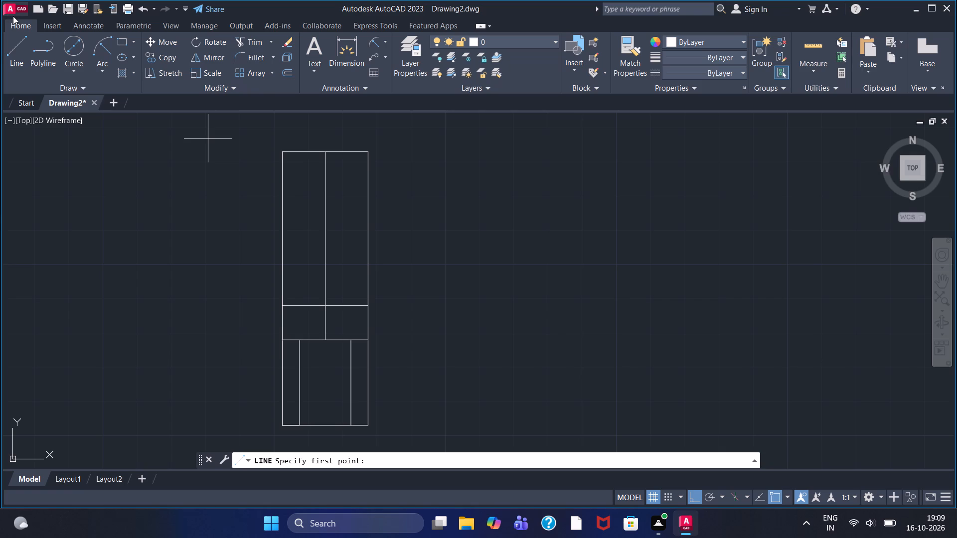
pyautogui.click(287, 152)
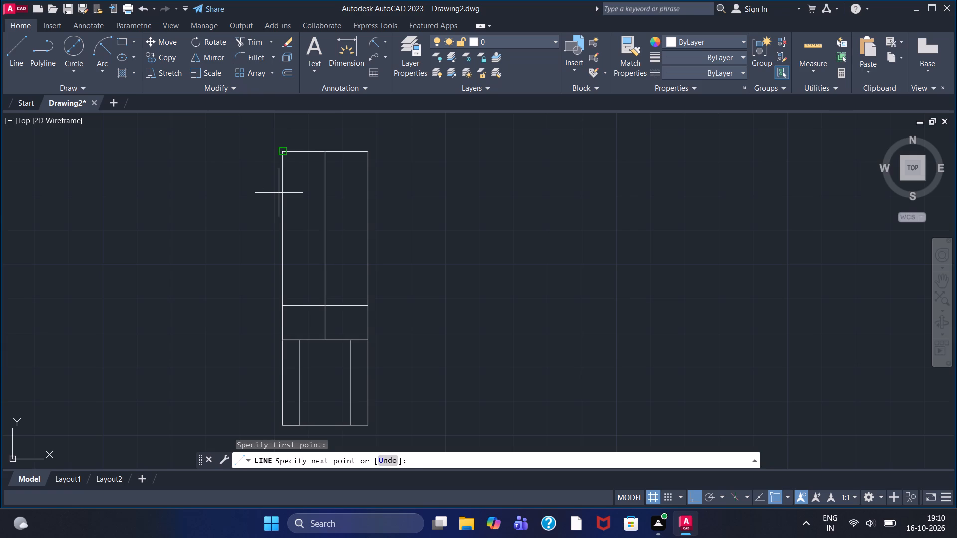
pyautogui.write('7.5')
pyautogui.press('Return')
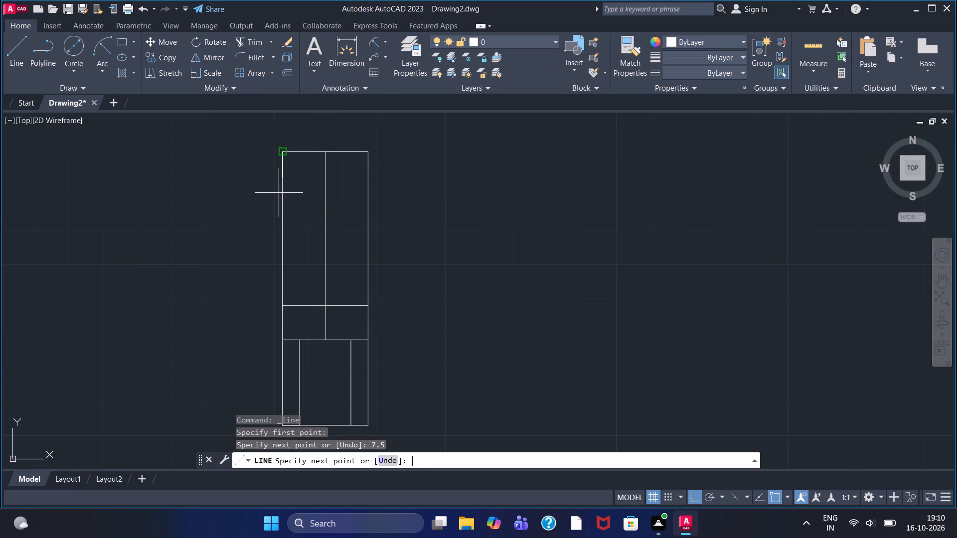
pyautogui.click(345, 191)
pyautogui.press('Escape')
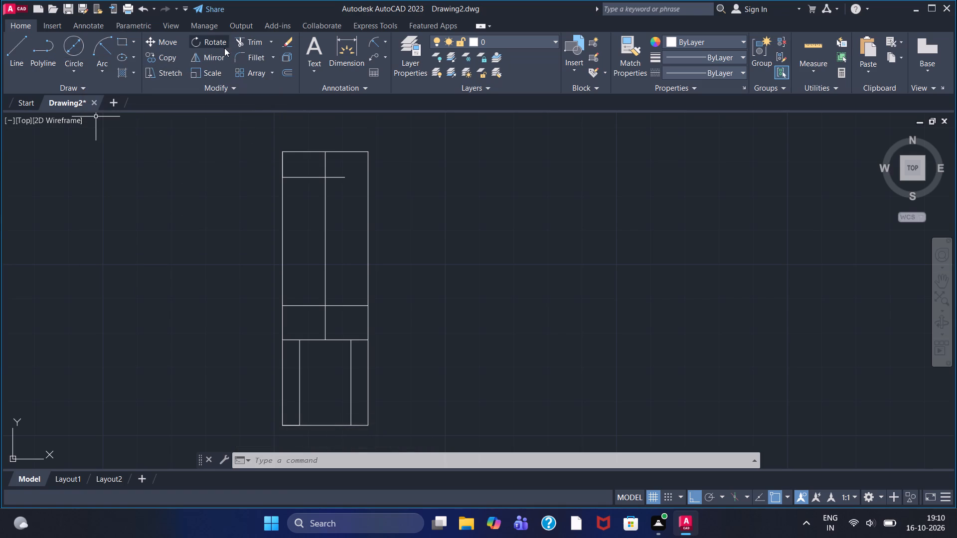
# Trim the part of the upper horizontal line that extends right of the centre line.
pyautogui.click(250, 43)
pyautogui.click(339, 177)
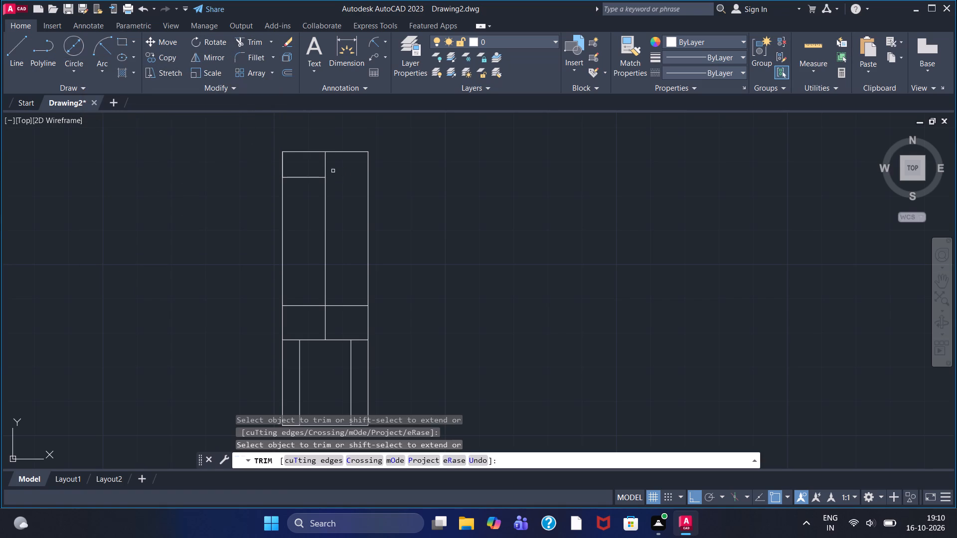
# Draw a circle of diameter 6 centred where the upper horizontal line meets the centre line.
pyautogui.click(70, 52)
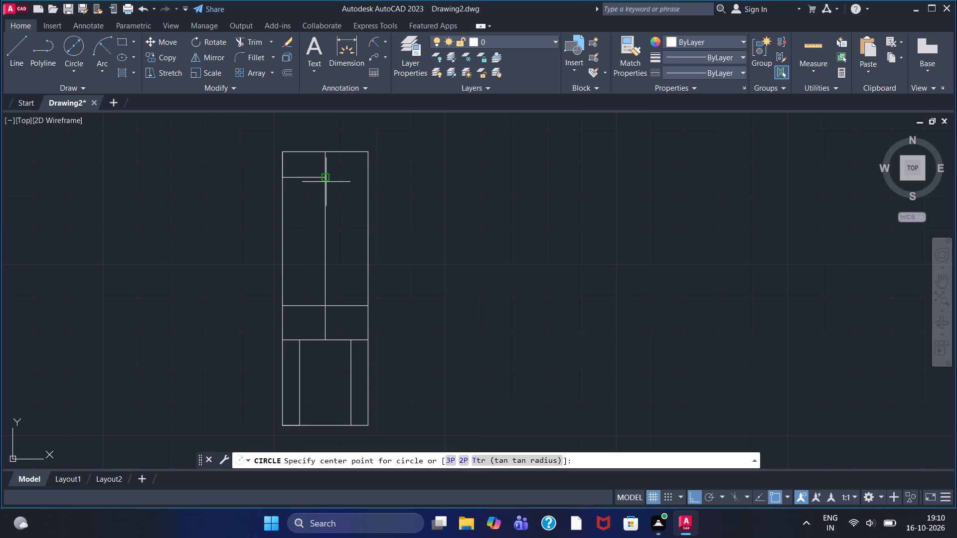
pyautogui.click(325, 179)
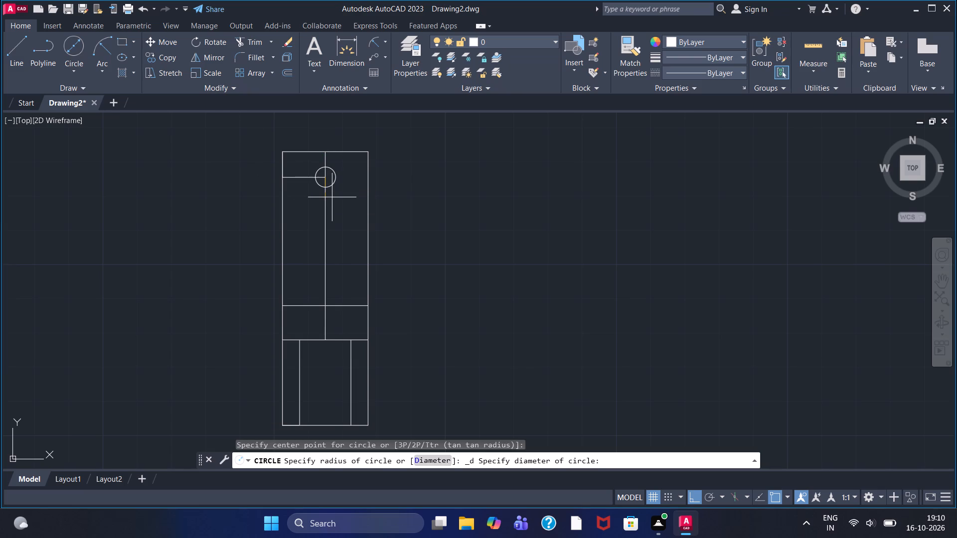
pyautogui.press('6')
pyautogui.press('Return')
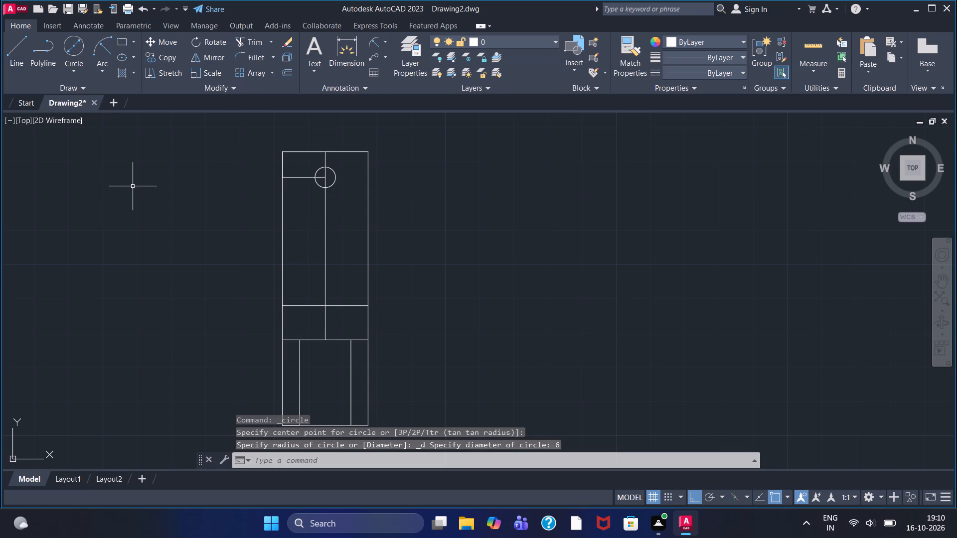
# From the upper horizontal line's left end, draw a 17.5-unit line down the left edge and a horizontal line rightwards past the centre line.
pyautogui.click(19, 57)
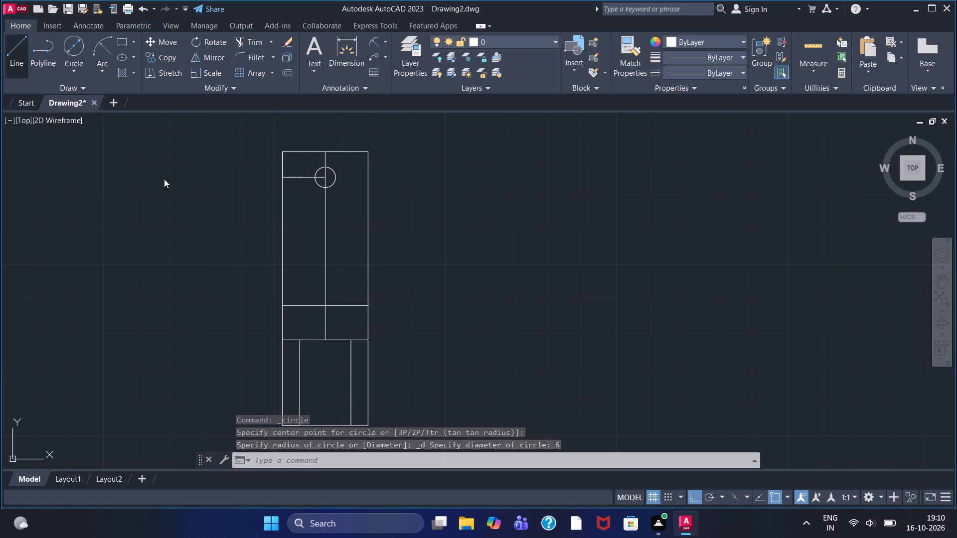
pyautogui.click(281, 181)
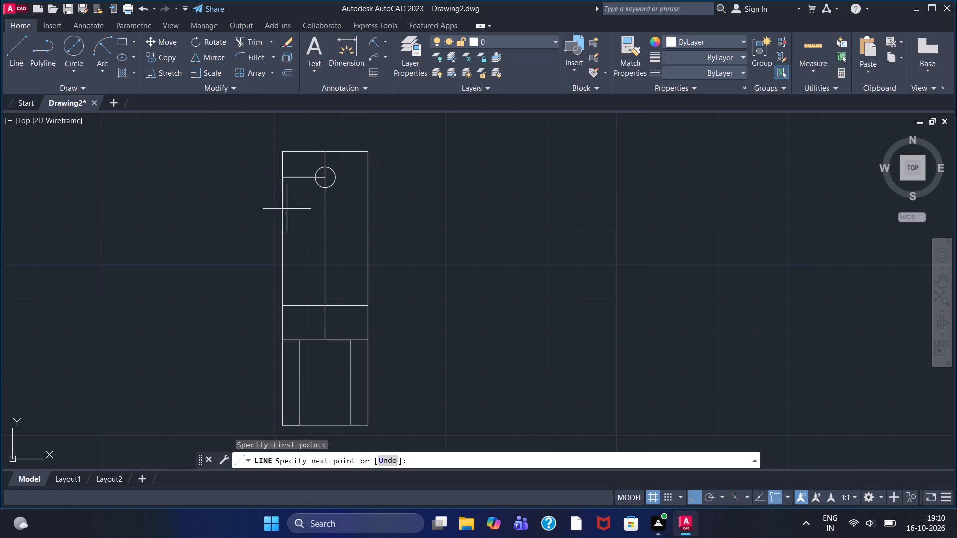
pyautogui.write('17.5')
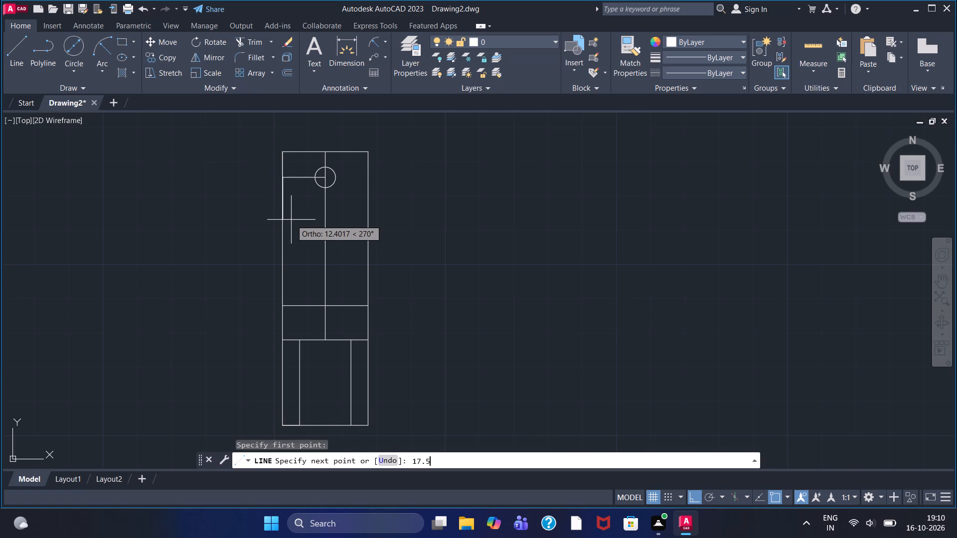
pyautogui.press('Return')
pyautogui.click(334, 229)
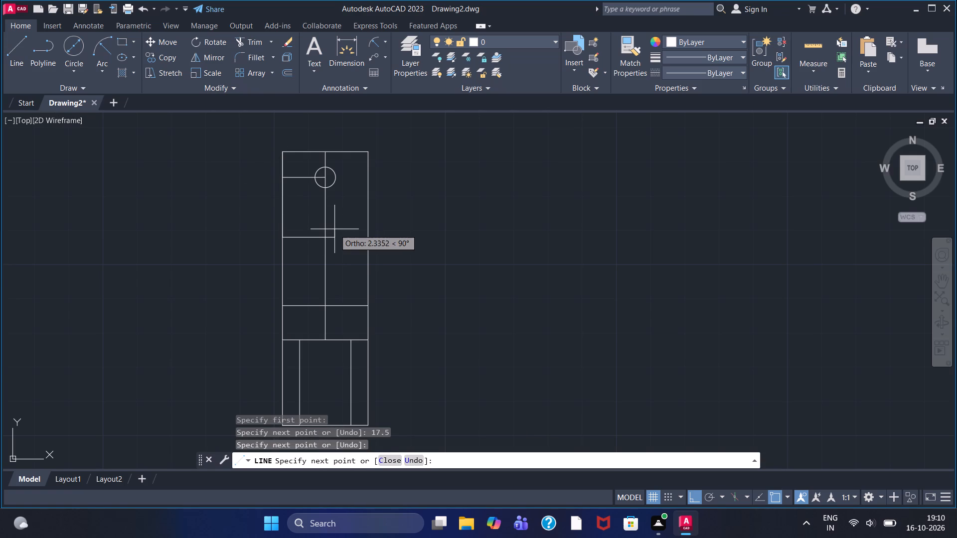
pyautogui.press('Escape')
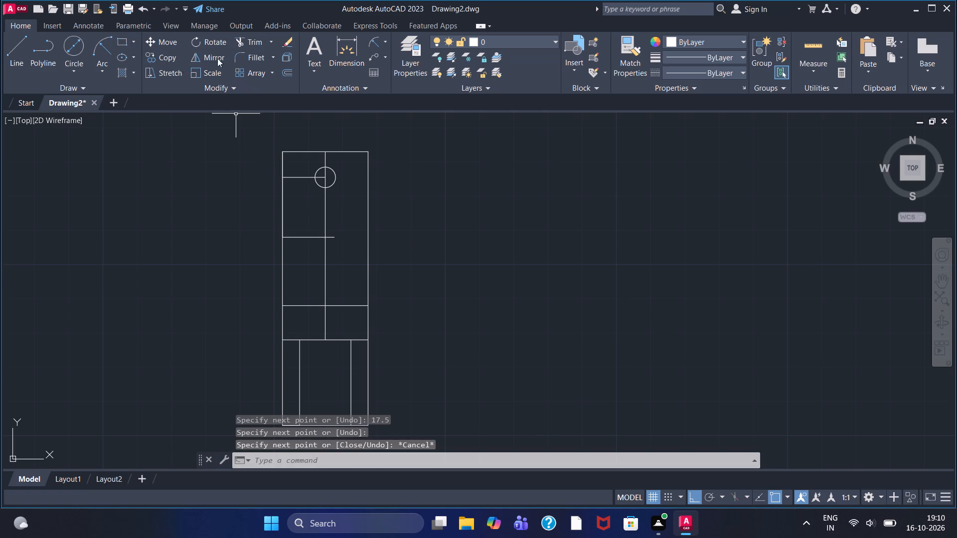
# Trim the part of the lower horizontal construction line that extends right of the centre line.
pyautogui.click(235, 46)
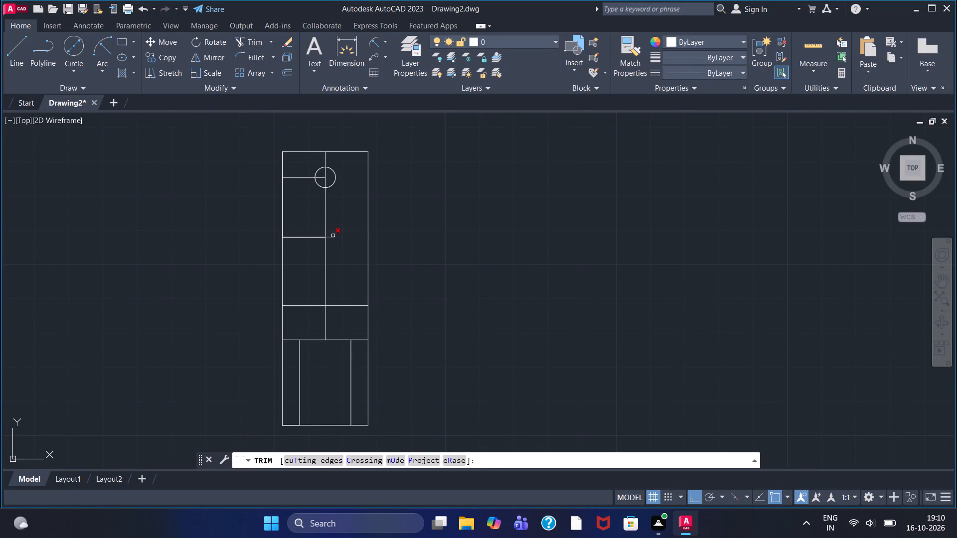
pyautogui.click(333, 236)
# Draw a circle of diameter 6 centred where the lower horizontal construction line meets the centre line.
pyautogui.click(71, 50)
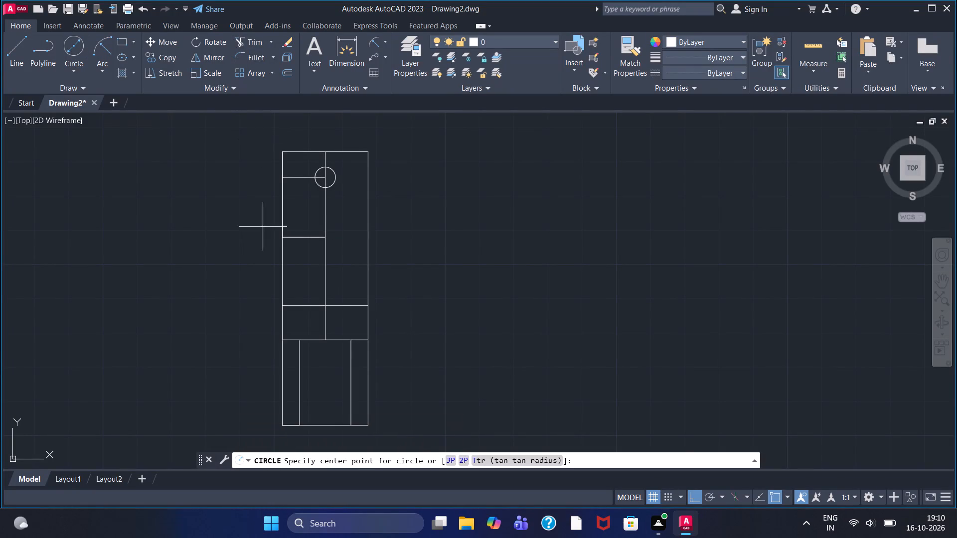
pyautogui.click(324, 237)
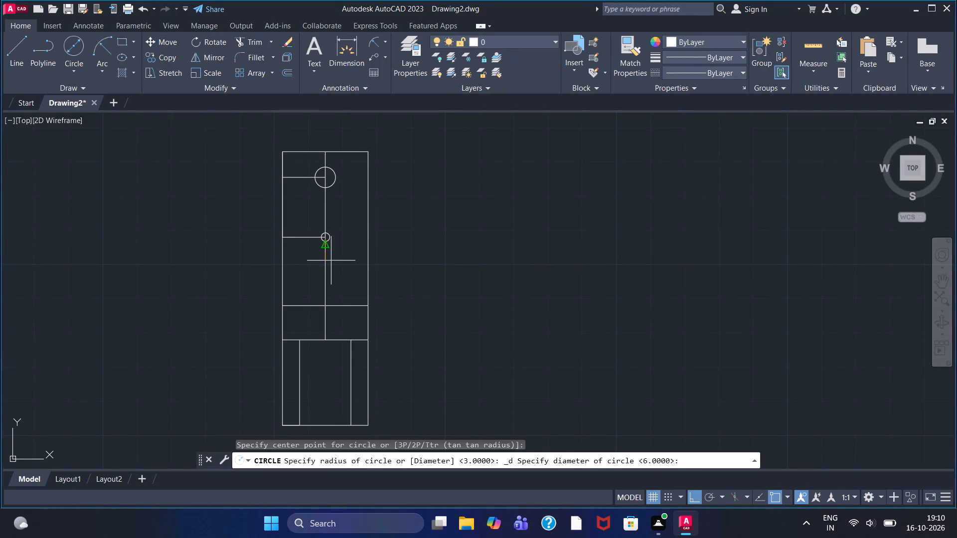
pyautogui.press('6')
pyautogui.press('Return')
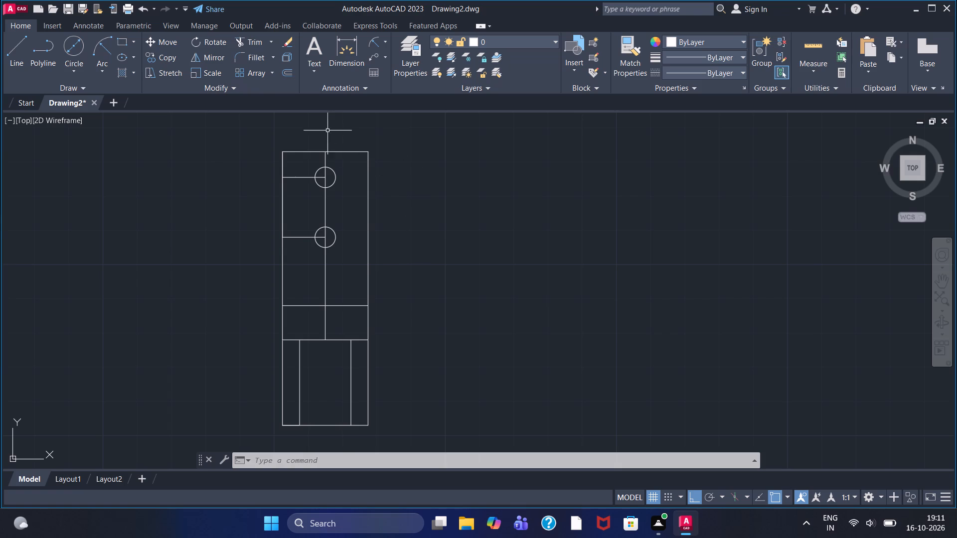
# Offset the vertical centre line by 5 units to each side.
pyautogui.moveTo(327, 131); pyautogui.dragTo(312, 138, button='middle')
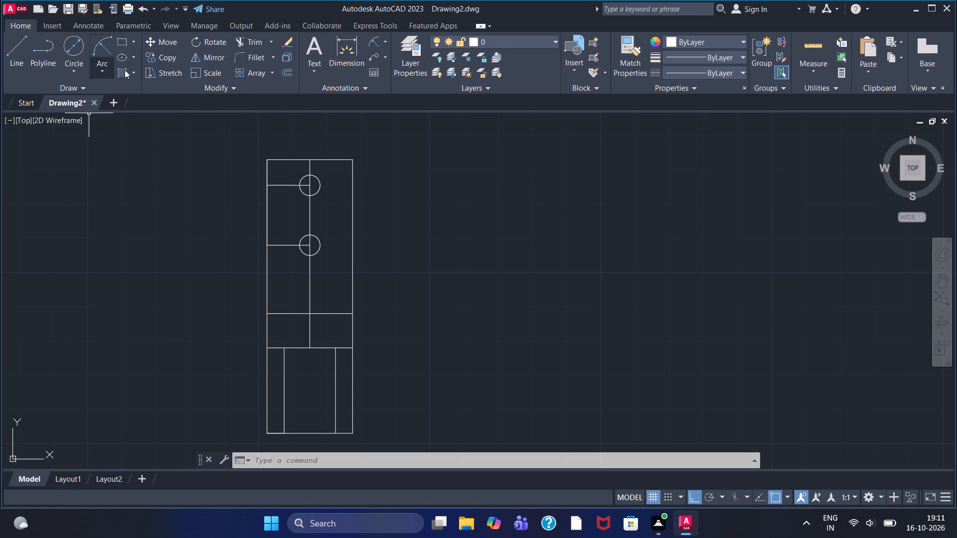
pyautogui.click(293, 71)
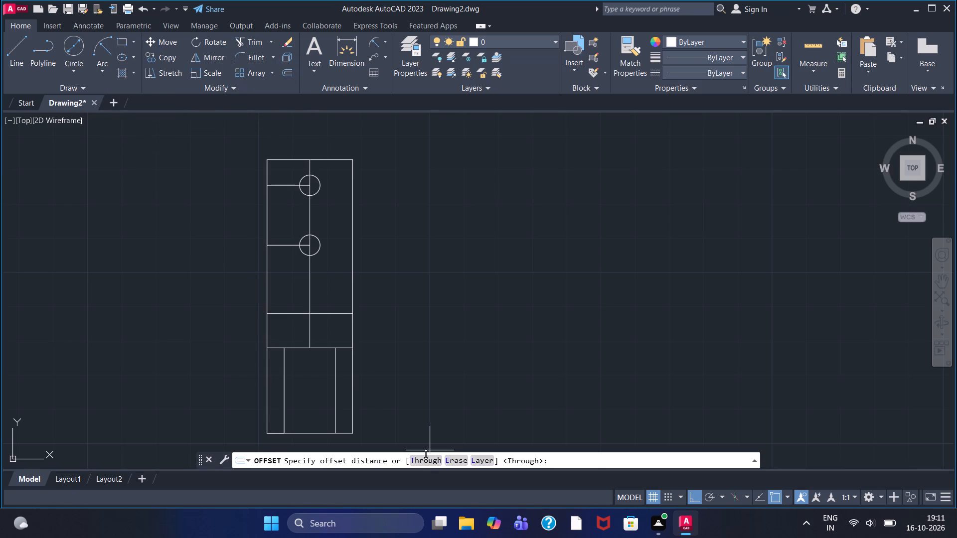
pyautogui.click(425, 465)
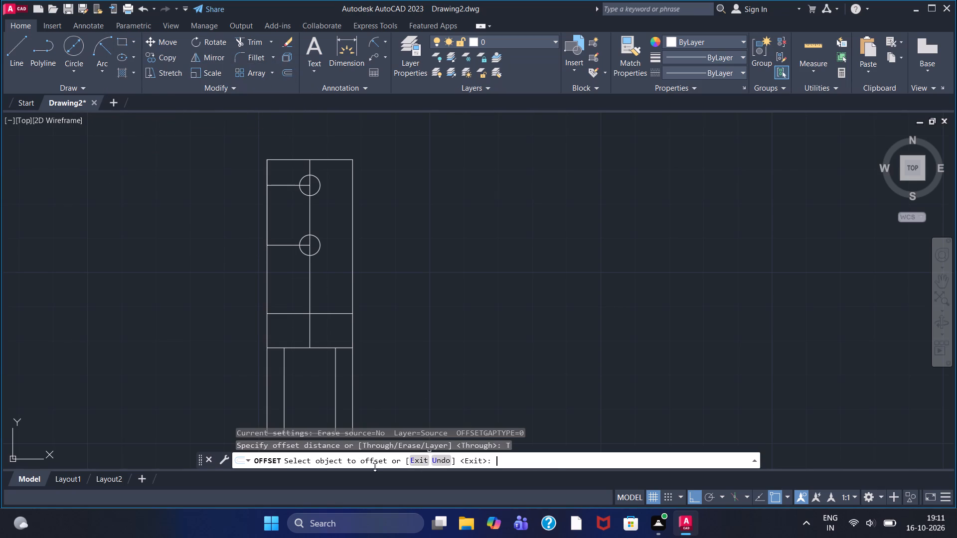
pyautogui.click(310, 331)
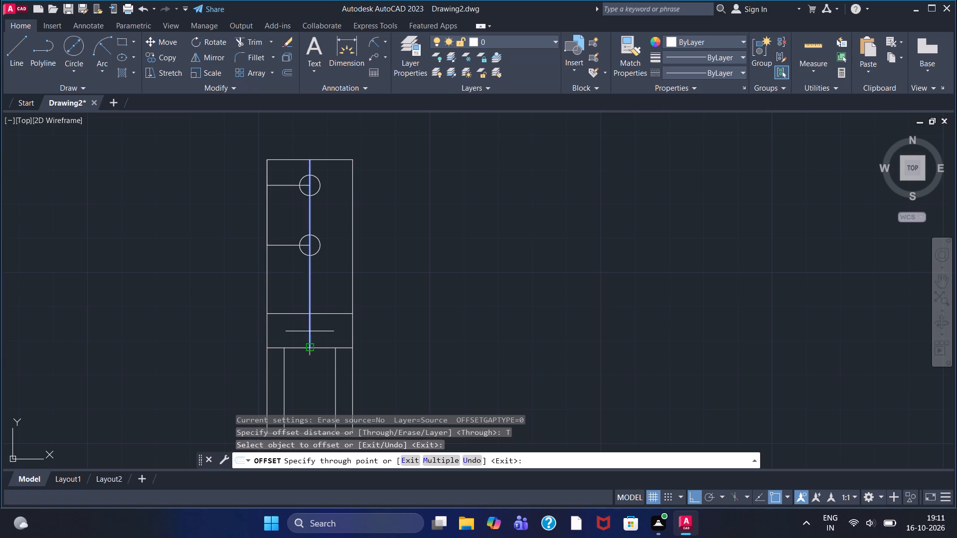
pyautogui.press('5')
pyautogui.press('Return')
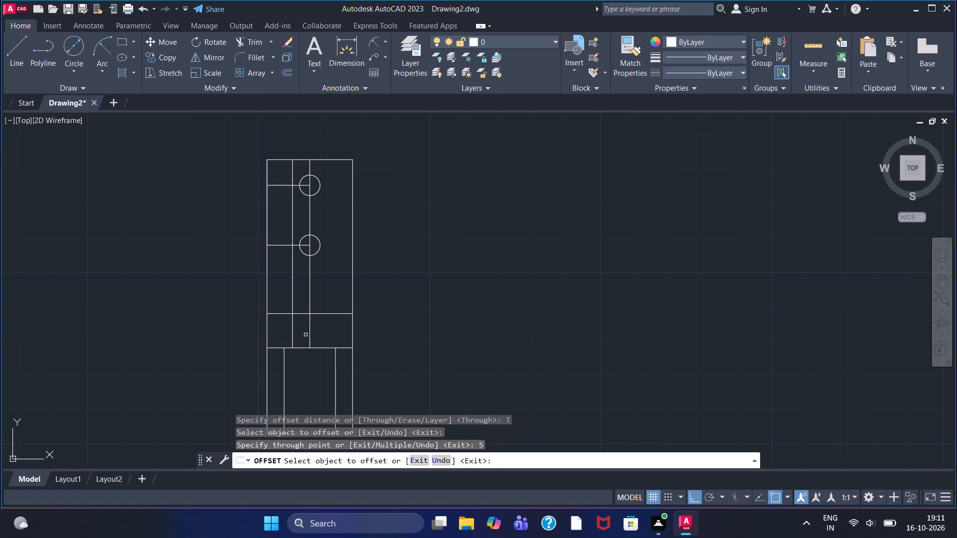
pyautogui.click(311, 334)
pyautogui.press('5')
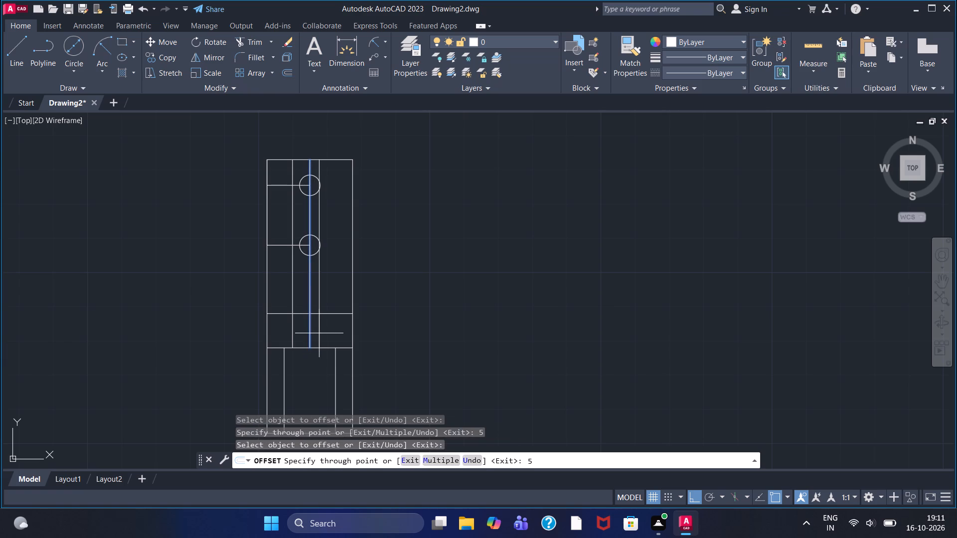
pyautogui.press('Return')
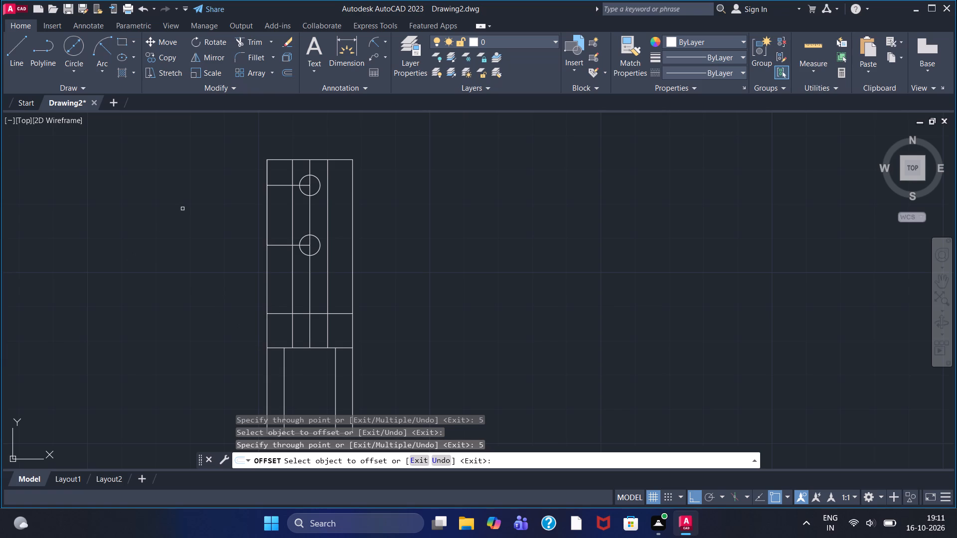
pyautogui.press('Escape')
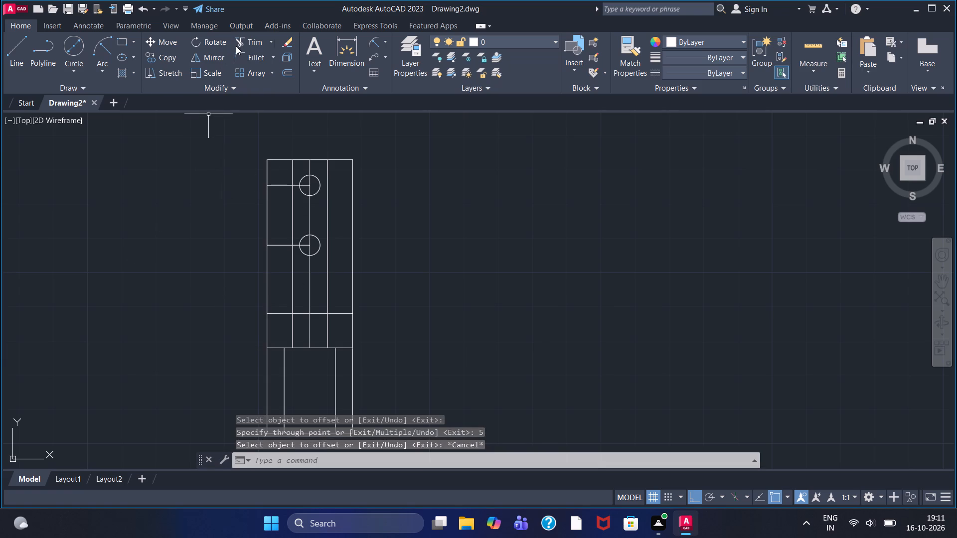
# Trim away both offset lines above the band and the two horizontal construction lines leading to the circle centres.
pyautogui.click(238, 45)
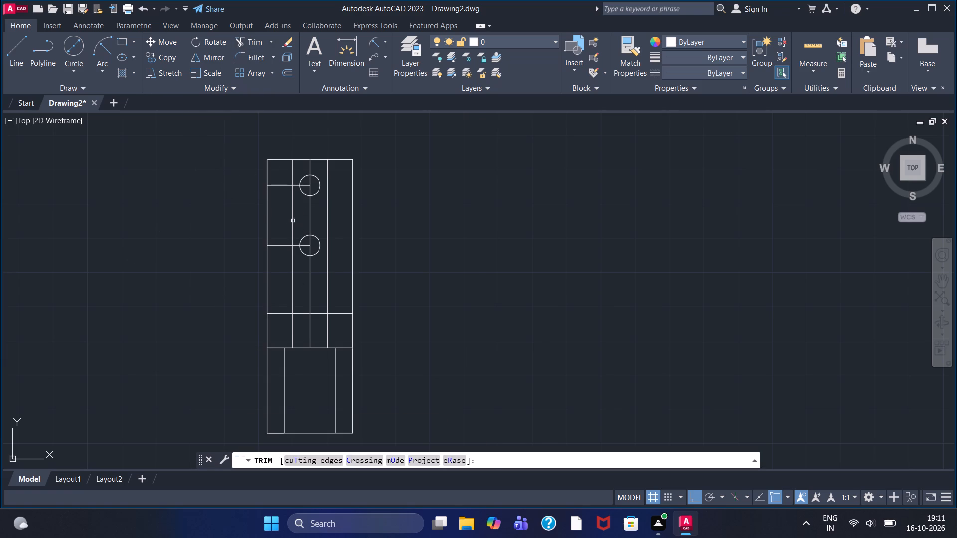
pyautogui.click(291, 220)
pyautogui.click(287, 186)
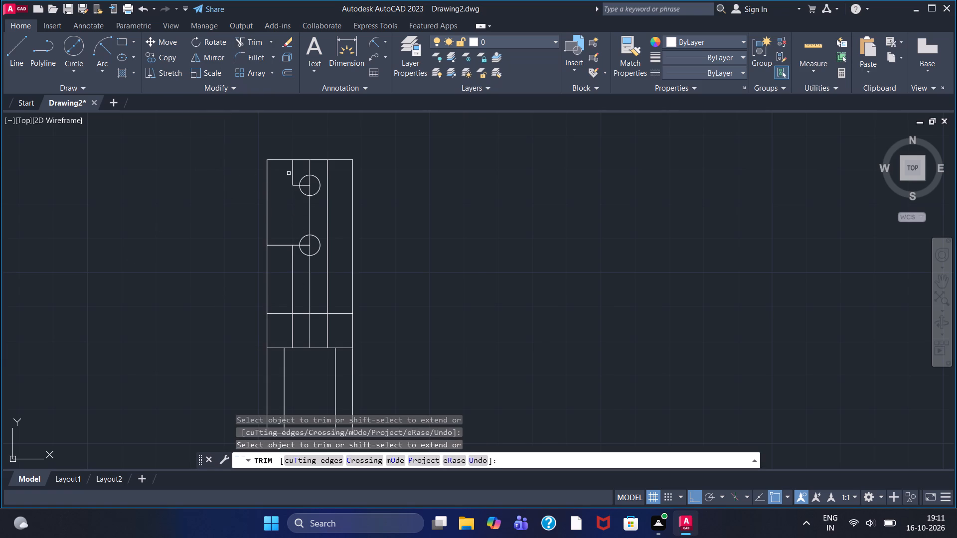
pyautogui.click(291, 169)
pyautogui.click(296, 188)
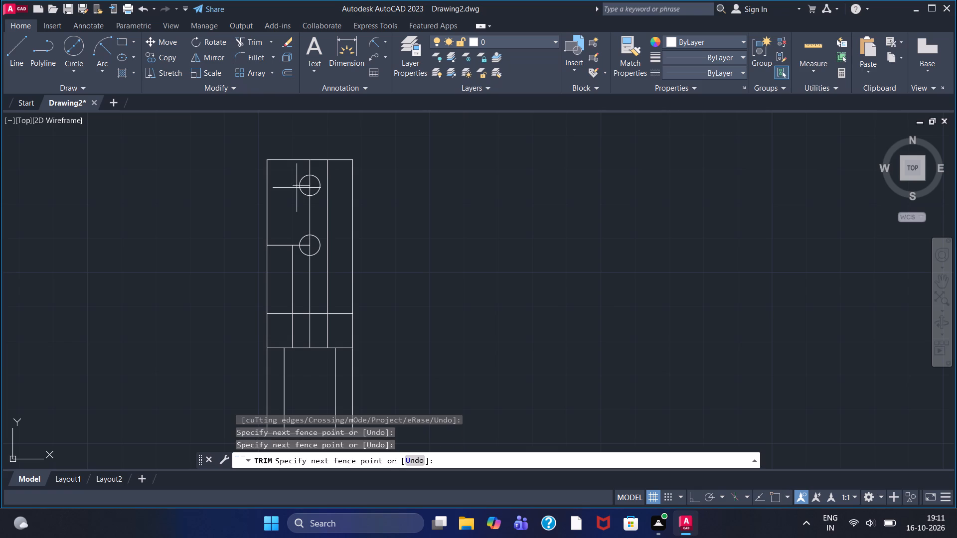
pyautogui.click(296, 185)
pyautogui.scroll(3, 303, 188)
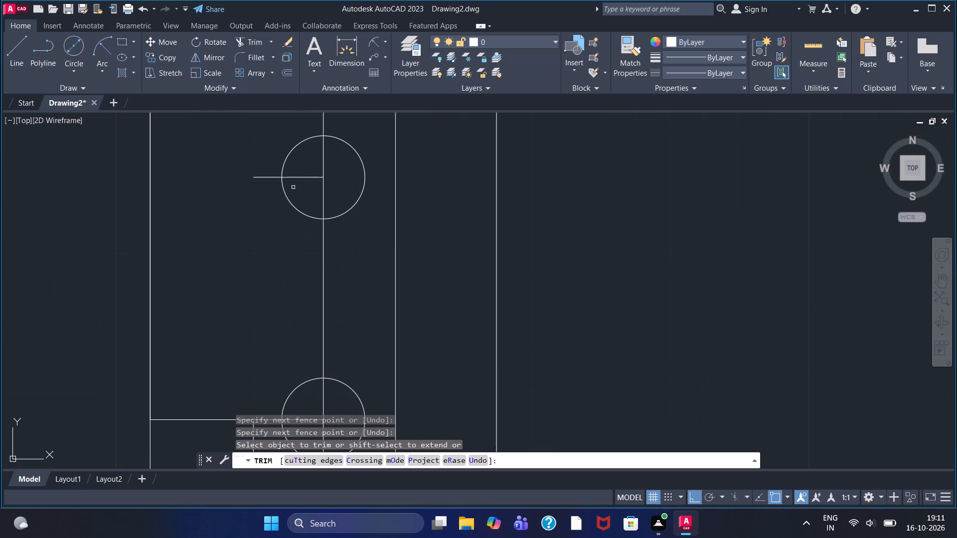
pyautogui.click(299, 177)
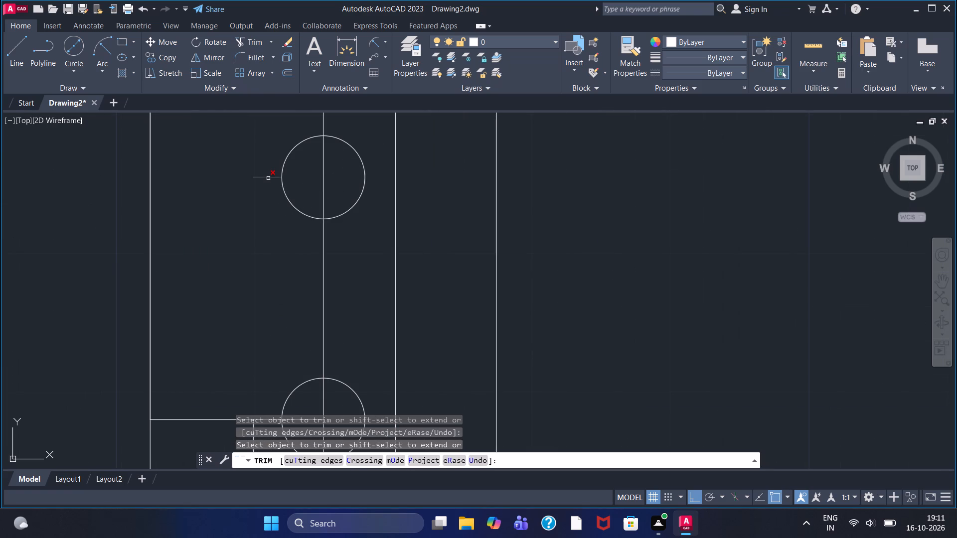
pyautogui.click(268, 178)
pyautogui.scroll(-2, 335, 195)
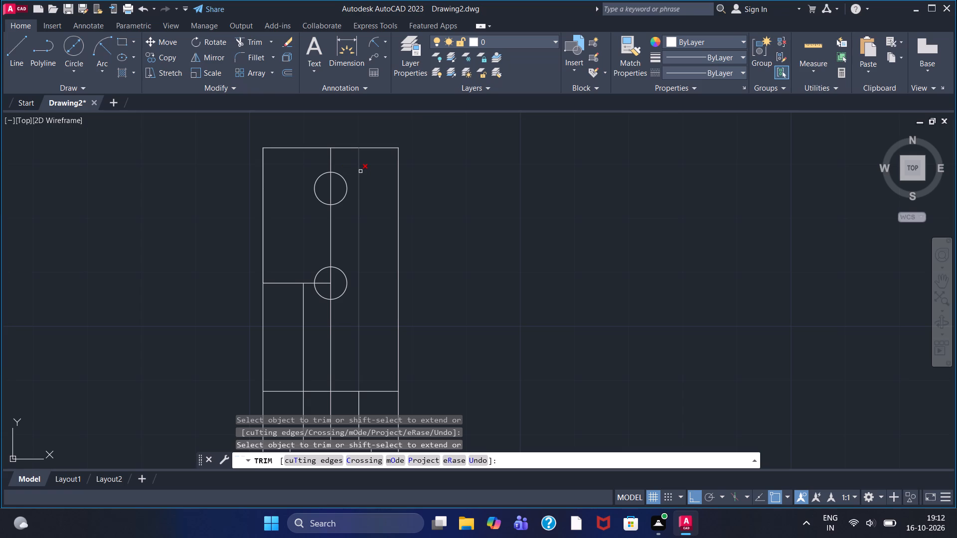
pyautogui.click(360, 171)
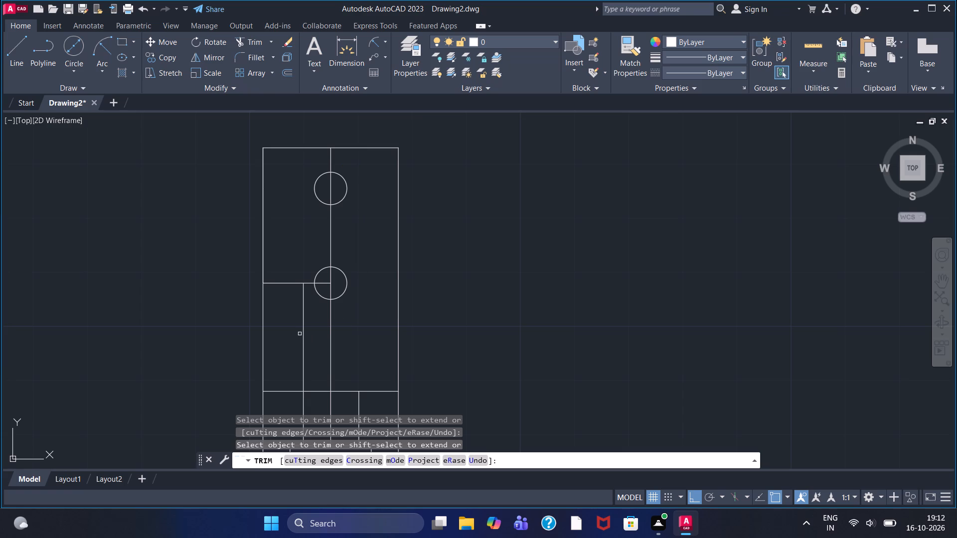
pyautogui.click(303, 334)
pyautogui.click(300, 284)
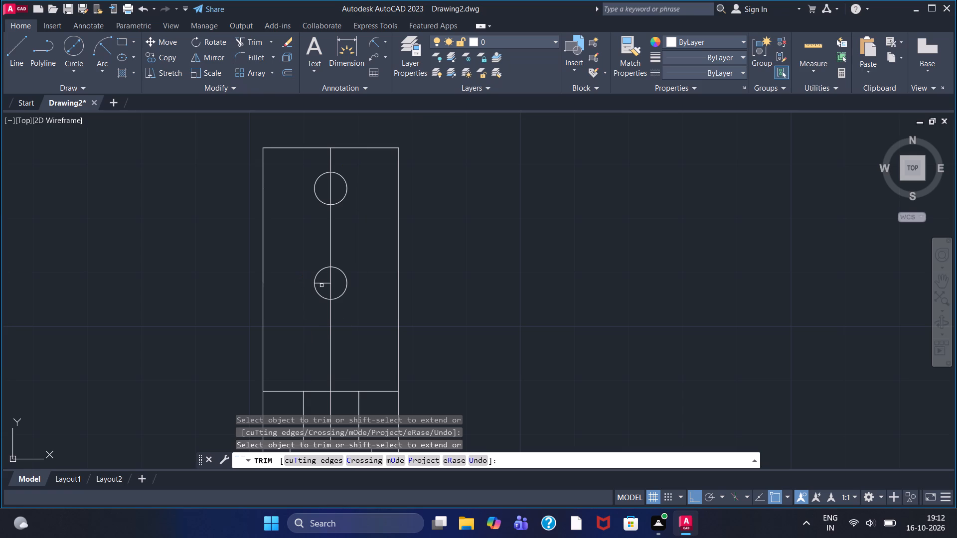
pyautogui.click(322, 282)
# Trim away the centre line above the band, including the pieces between and inside the two circles.
pyautogui.scroll(-2, 353, 359)
pyautogui.moveTo(351, 360); pyautogui.dragTo(377, 286, button='middle')
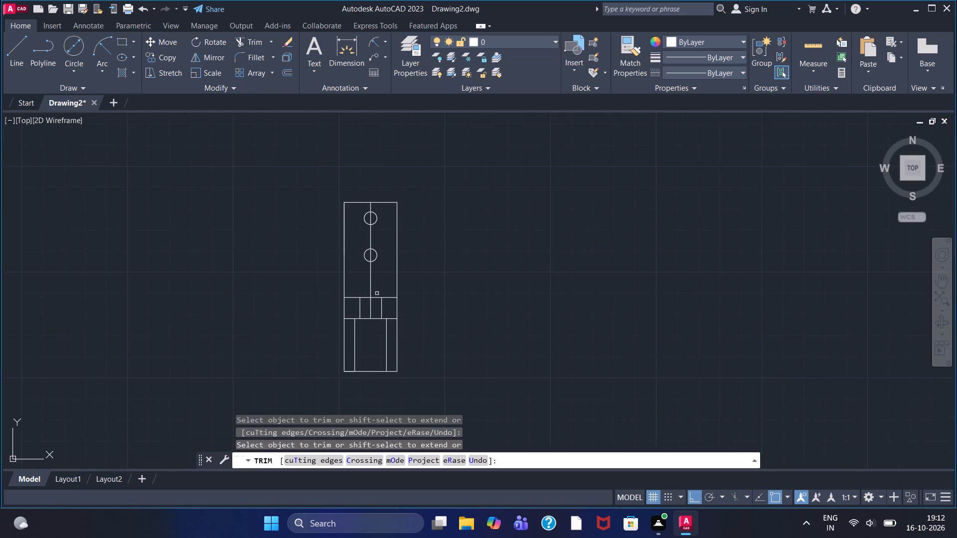
pyautogui.scroll(3, 377, 293)
pyautogui.scroll(-1, 318, 332)
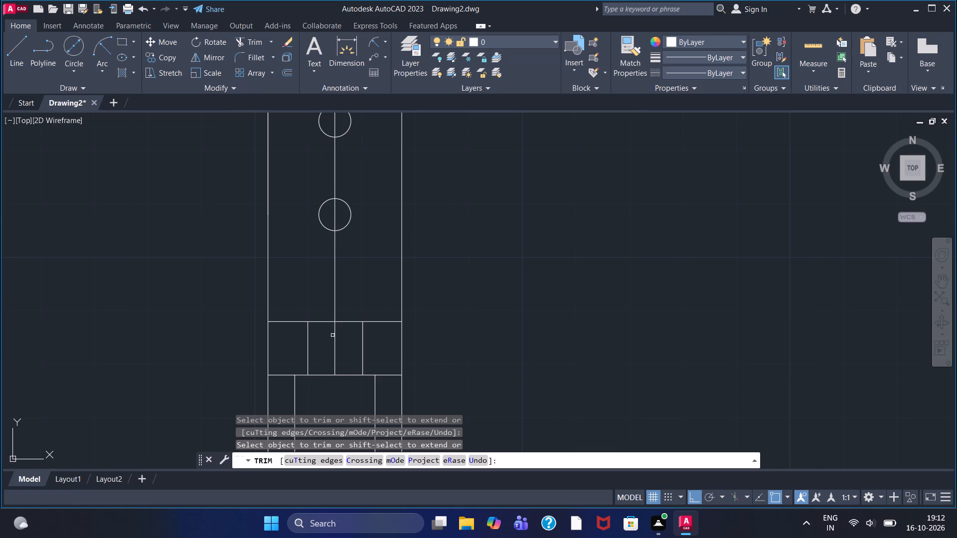
pyautogui.click(336, 289)
pyautogui.click(334, 167)
pyautogui.scroll(-2, 334, 167)
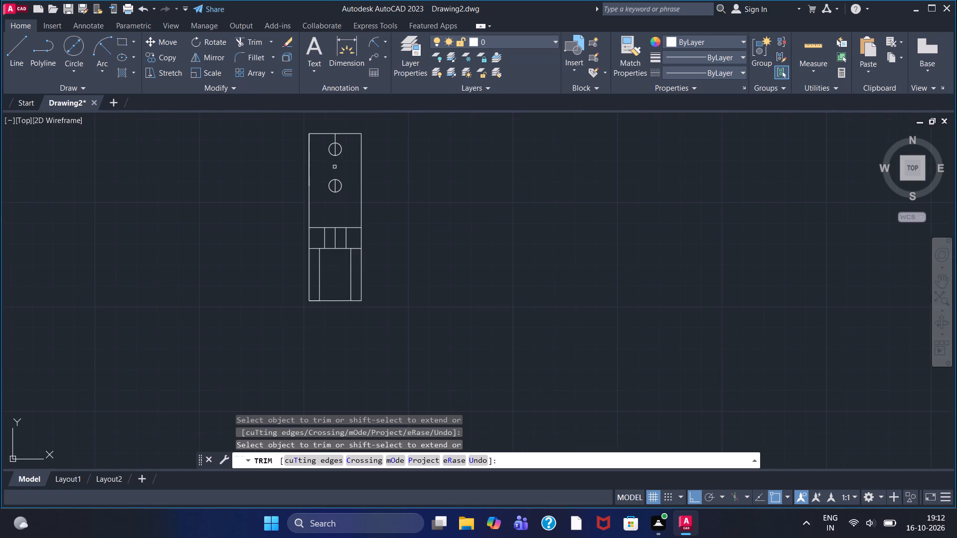
pyautogui.scroll(3, 335, 147)
pyautogui.click(327, 152)
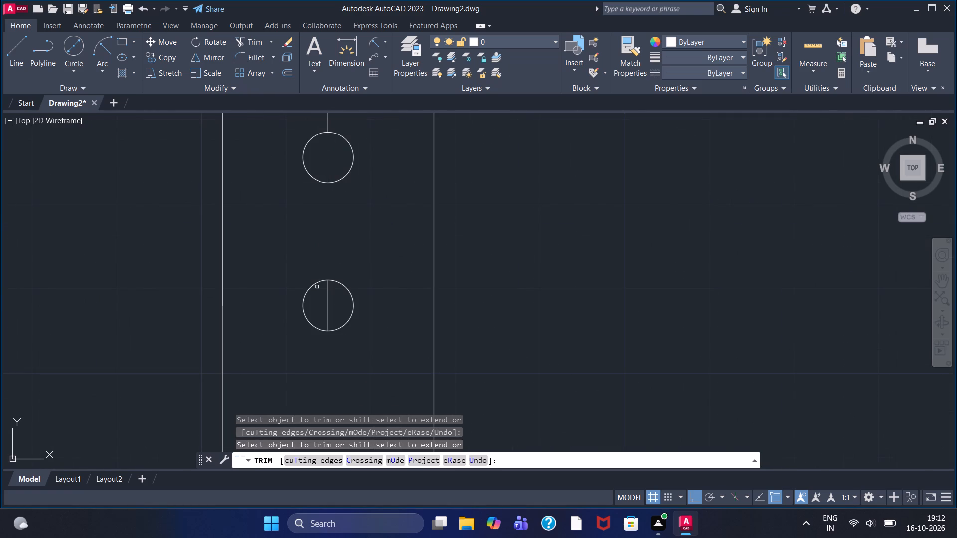
pyautogui.click(327, 306)
pyautogui.click(328, 123)
# Start a line chain at the rectangle's top-left corner, going freely upward, then 25 to the right and 15 up.
pyautogui.scroll(2, 322, 316)
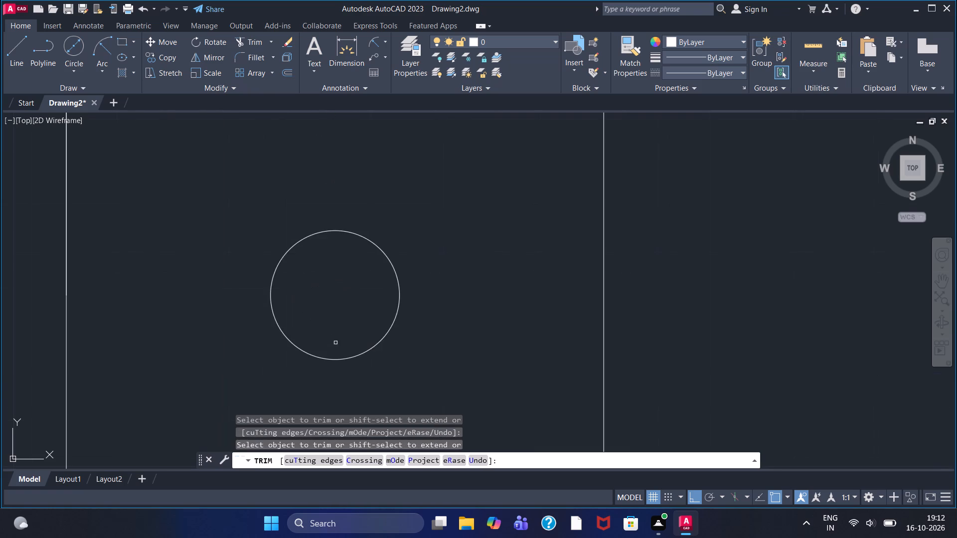
pyautogui.scroll(-3, 335, 343)
pyautogui.moveTo(357, 372); pyautogui.dragTo(382, 256, button='middle')
pyautogui.scroll(-1, 374, 304)
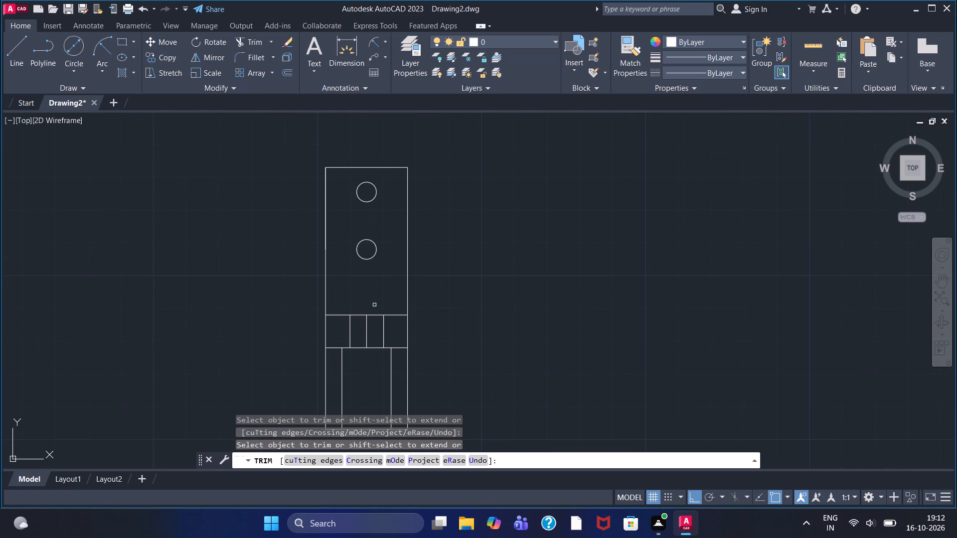
pyautogui.moveTo(363, 281); pyautogui.dragTo(376, 341, button='middle')
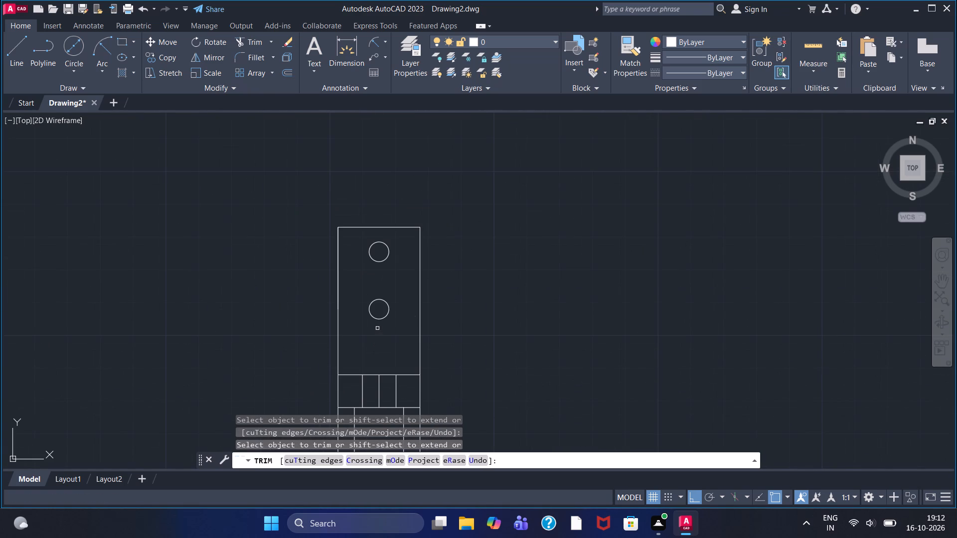
pyautogui.moveTo(297, 253); pyautogui.dragTo(295, 320, button='middle')
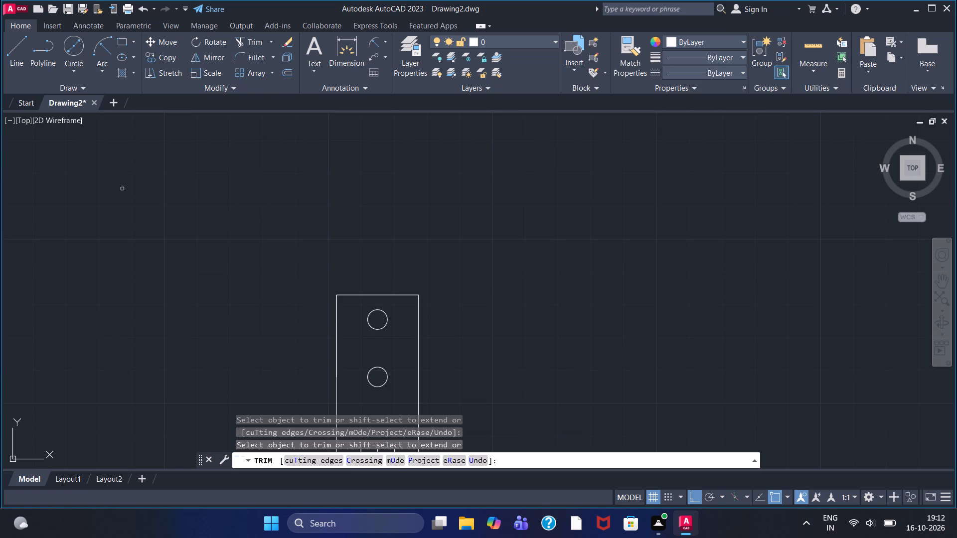
pyautogui.click(20, 57)
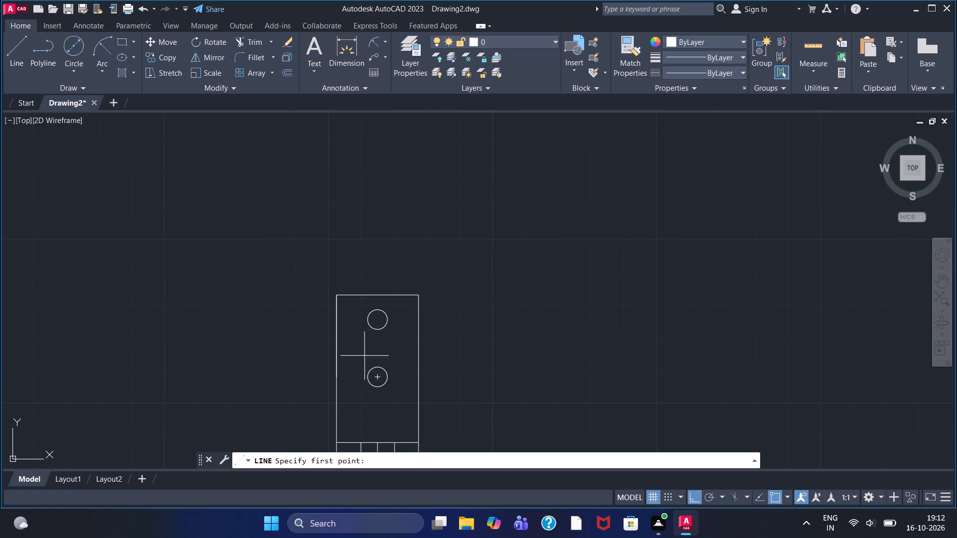
pyautogui.click(340, 297)
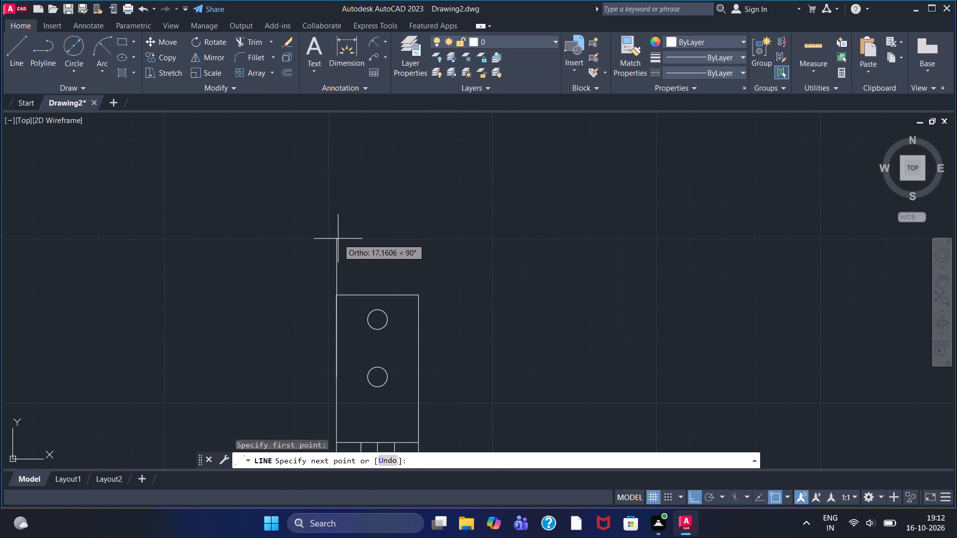
pyautogui.click(337, 244)
pyautogui.write('25')
pyautogui.press('Return')
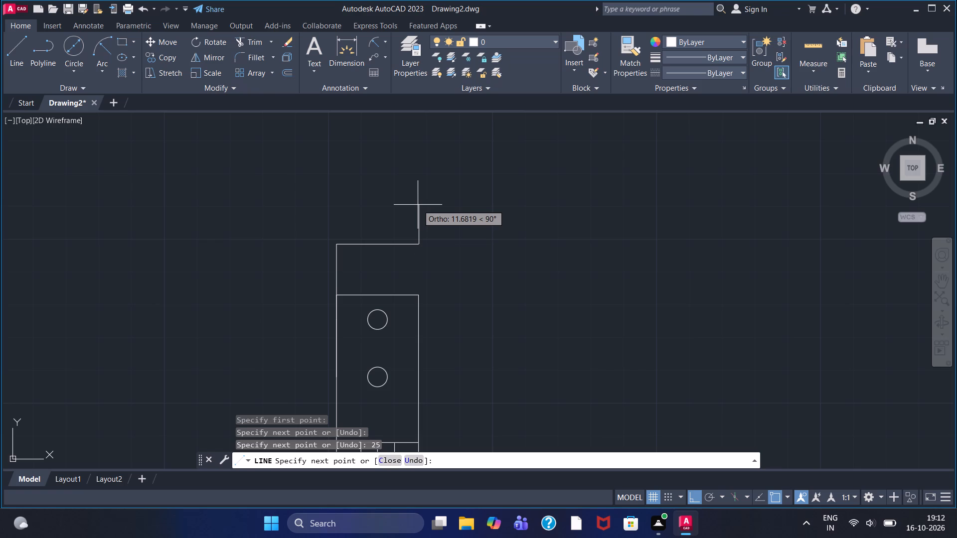
pyautogui.write('15')
pyautogui.press('Return')
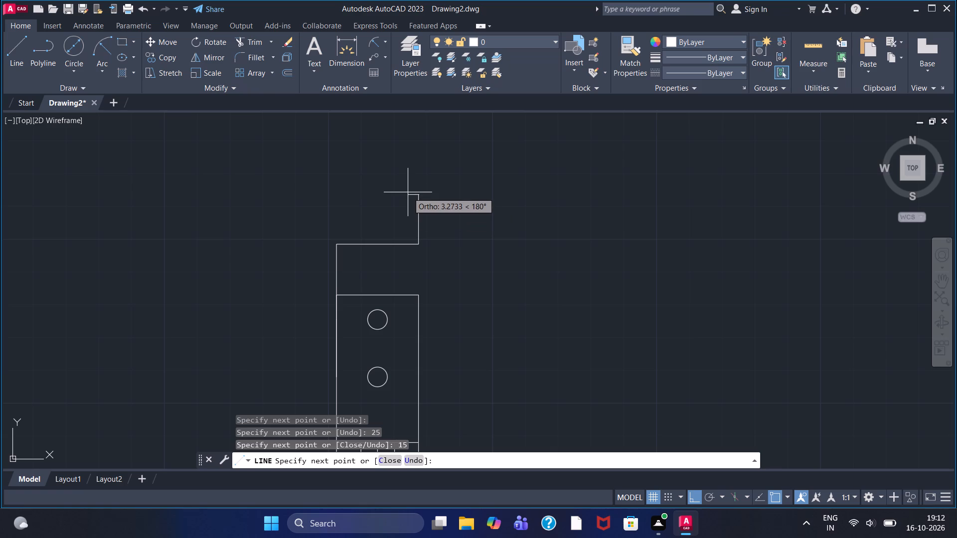
# Continue the chain 5 to the left, down just past the 25-unit line, 15 to the left and about 18 up.
pyautogui.press('5')
pyautogui.press('Return')
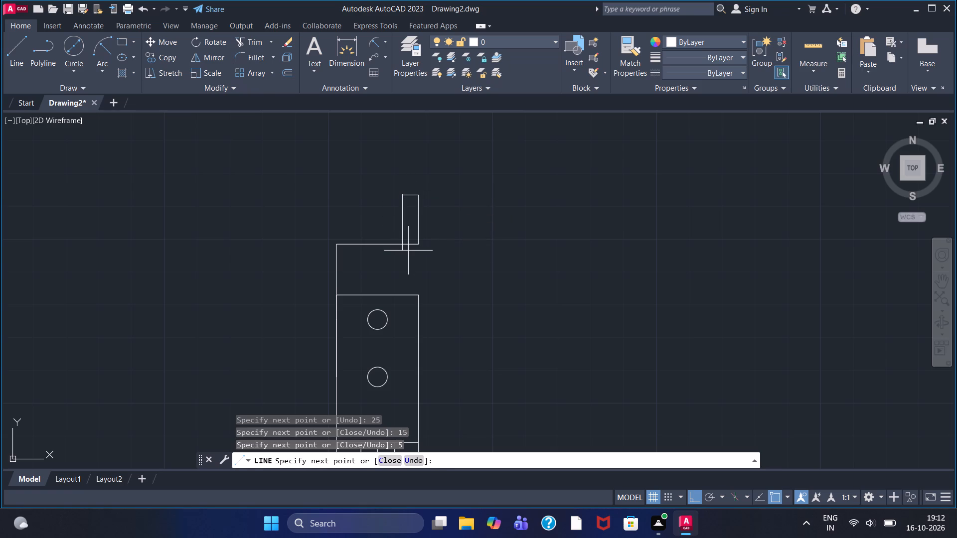
pyautogui.click(408, 251)
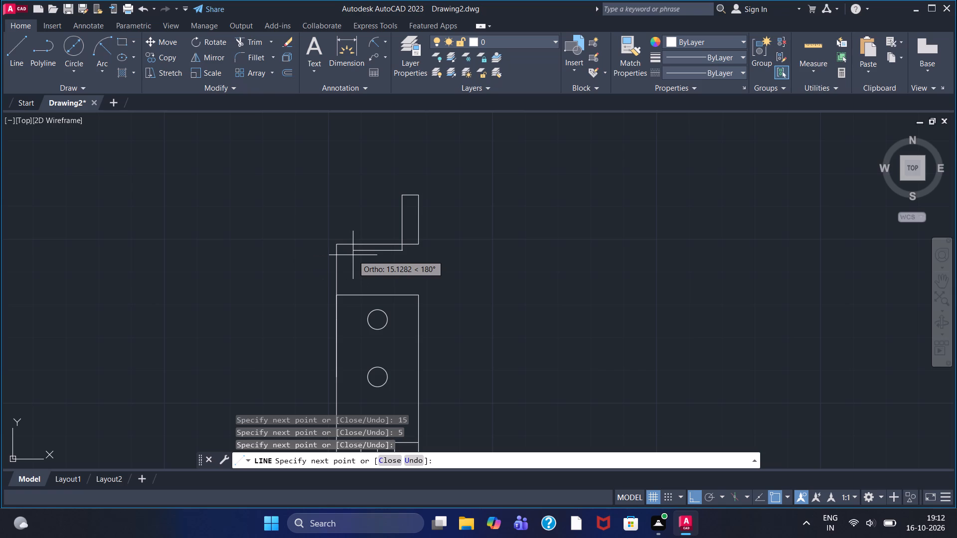
pyautogui.write('15')
pyautogui.press('Return')
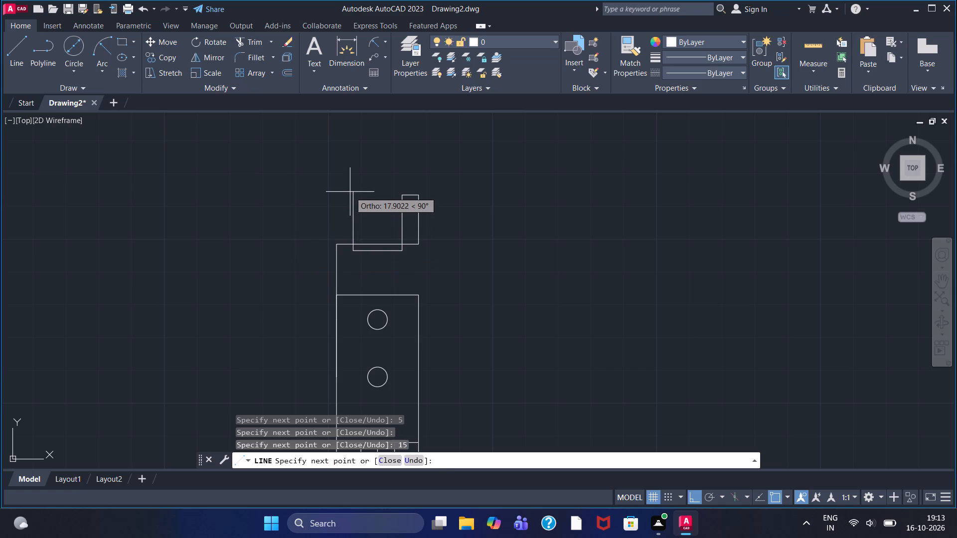
pyautogui.click(350, 192)
pyautogui.press('Escape')
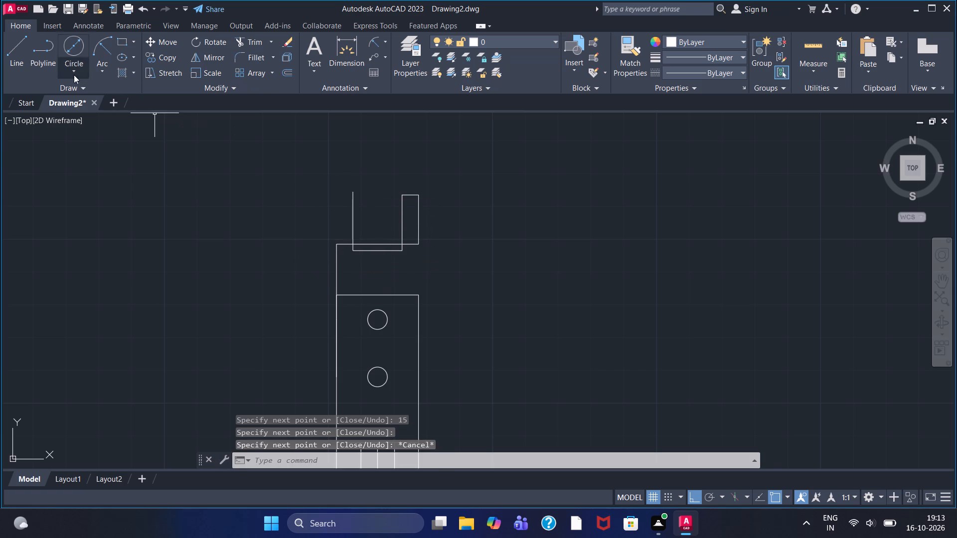
# Draw a line 15 up from the left end of the 25-unit line and about 10 right, across the inner vertical.
pyautogui.click(20, 48)
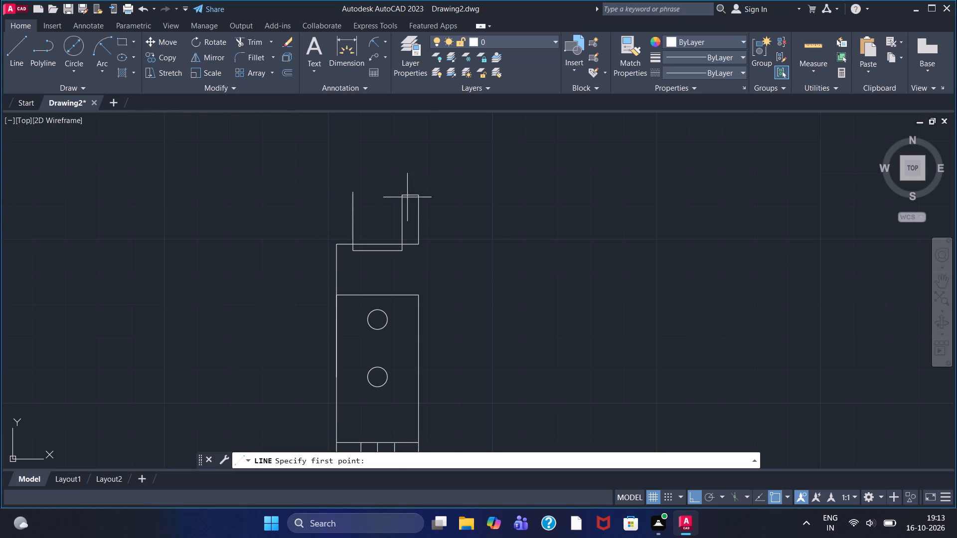
pyautogui.click(335, 251)
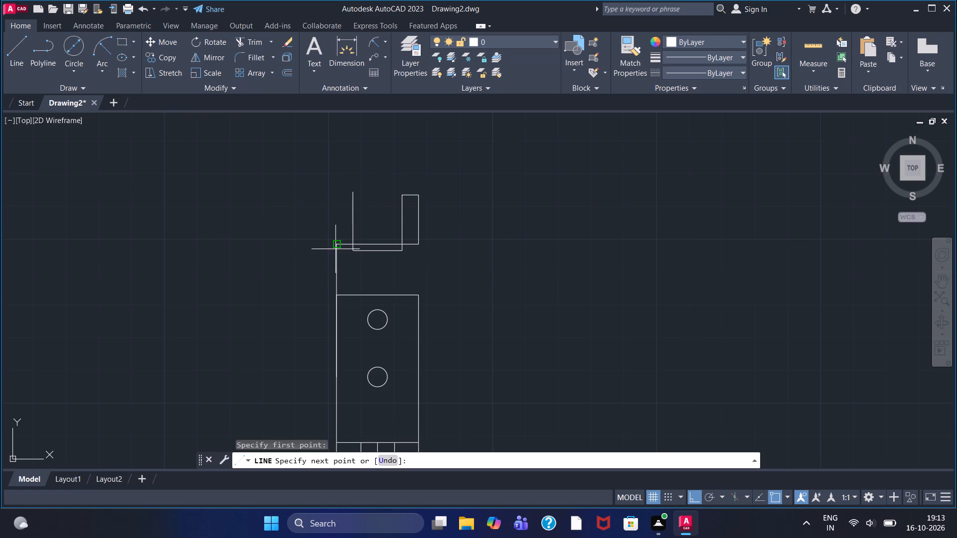
pyautogui.write('15')
pyautogui.press('Return')
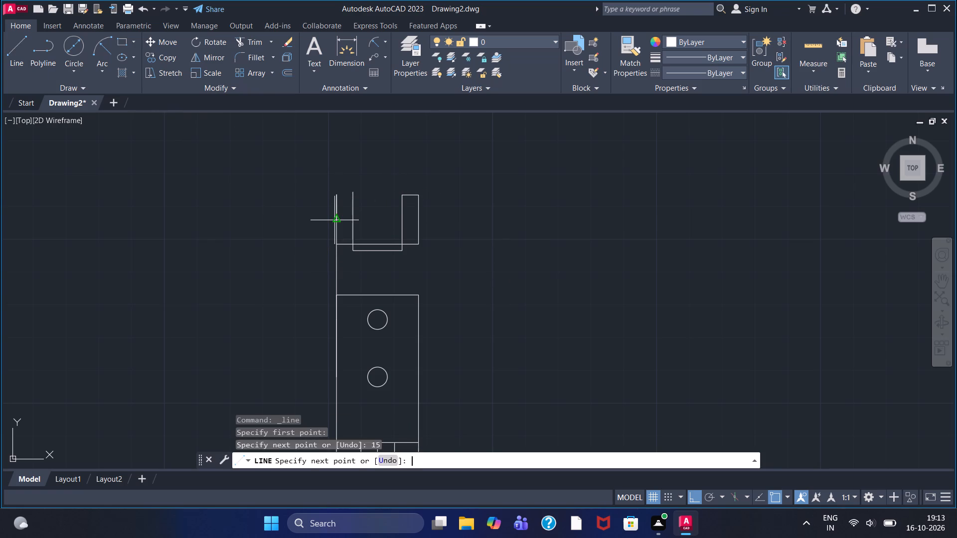
pyautogui.click(370, 205)
pyautogui.press('Escape')
# Trim the vertical and horizontal overhangs at the top inner corner of the U shape's left arm.
pyautogui.scroll(2, 358, 205)
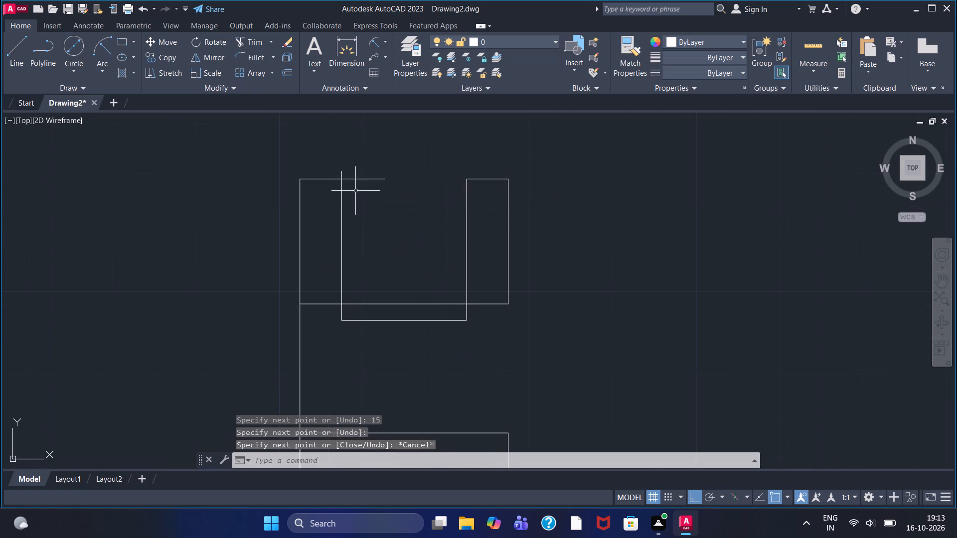
pyautogui.click(244, 35)
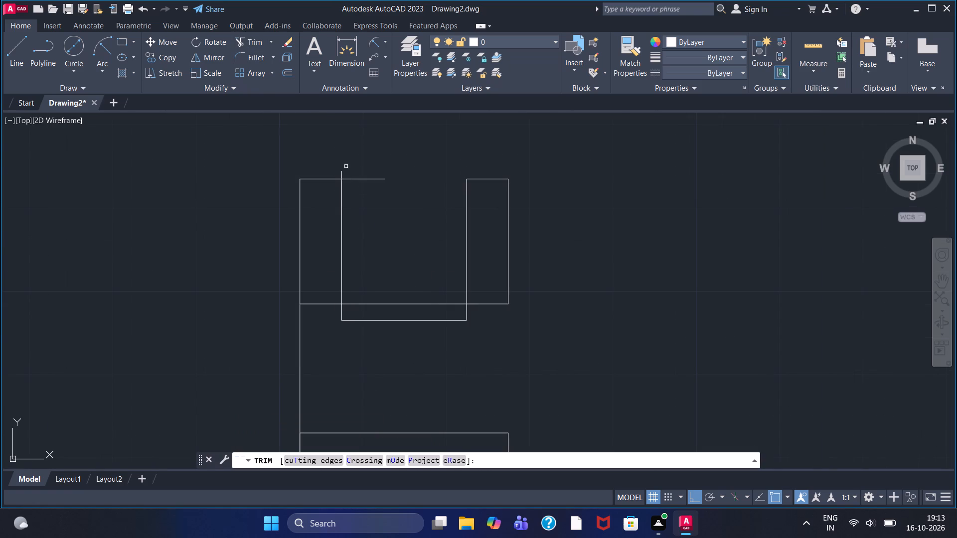
pyautogui.click(342, 172)
pyautogui.click(356, 180)
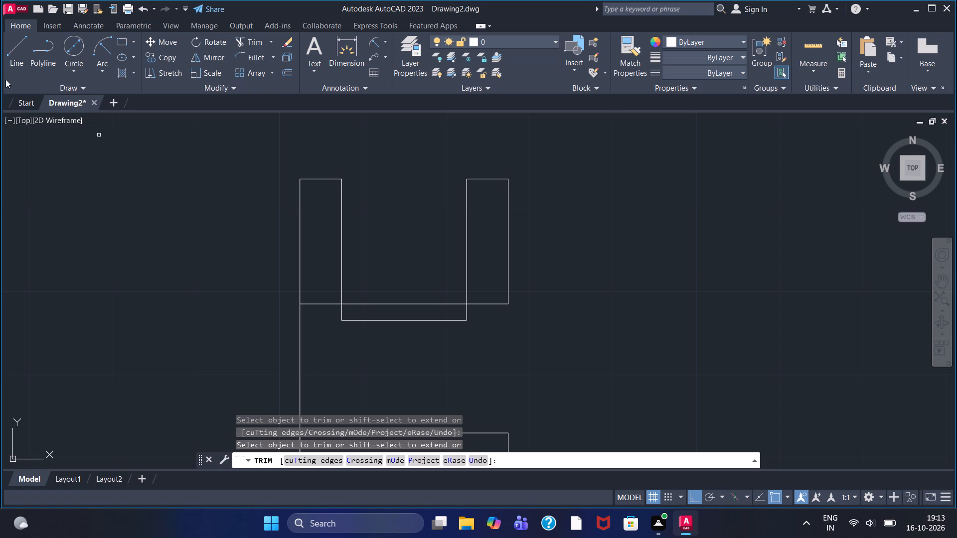
# Draw a vertical line about 28 long upward from the midpoint of the 25-unit horizontal line.
pyautogui.click(22, 58)
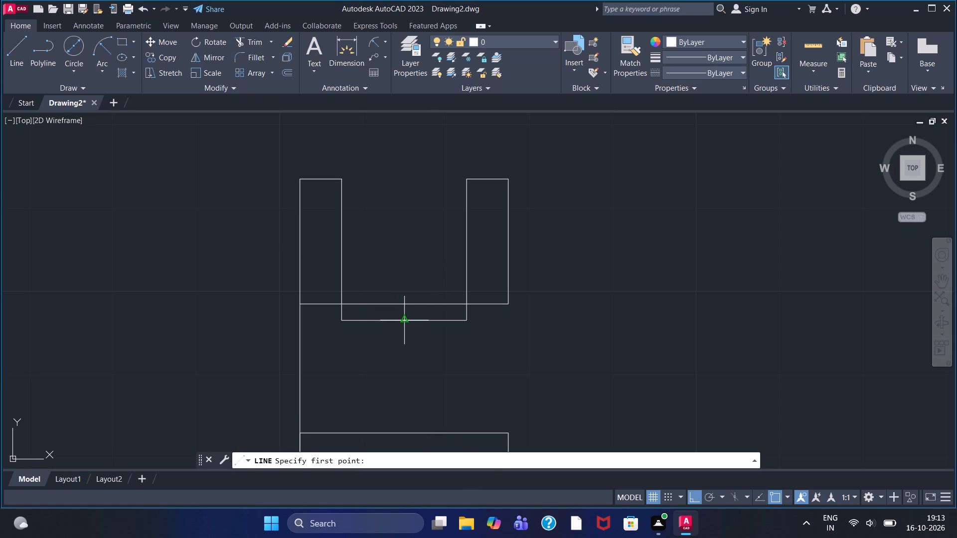
pyautogui.click(405, 306)
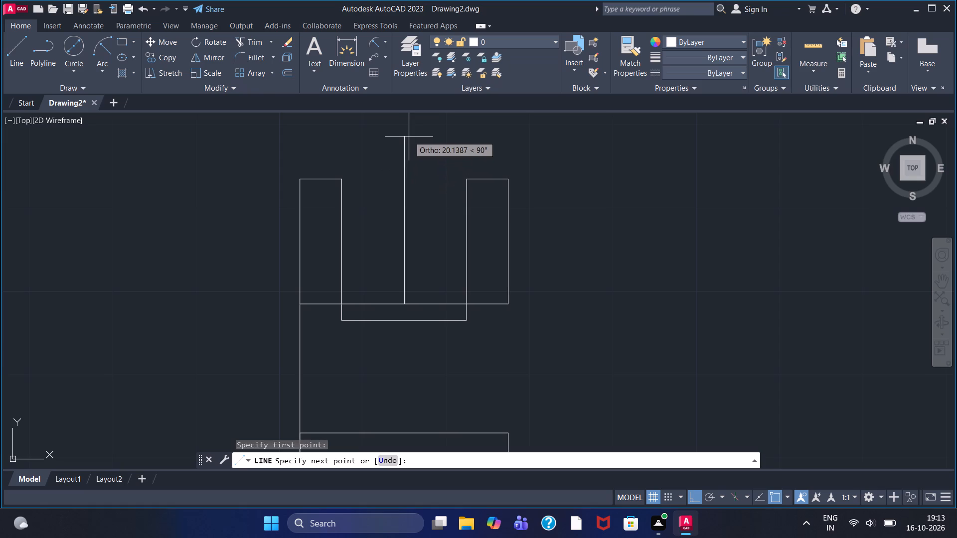
pyautogui.moveTo(409, 136); pyautogui.dragTo(410, 224, button='middle')
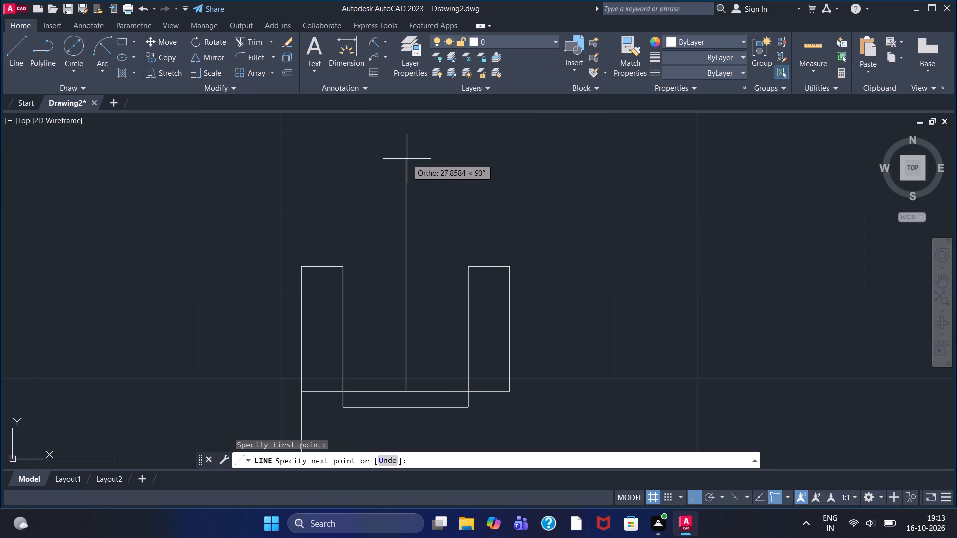
pyautogui.click(407, 159)
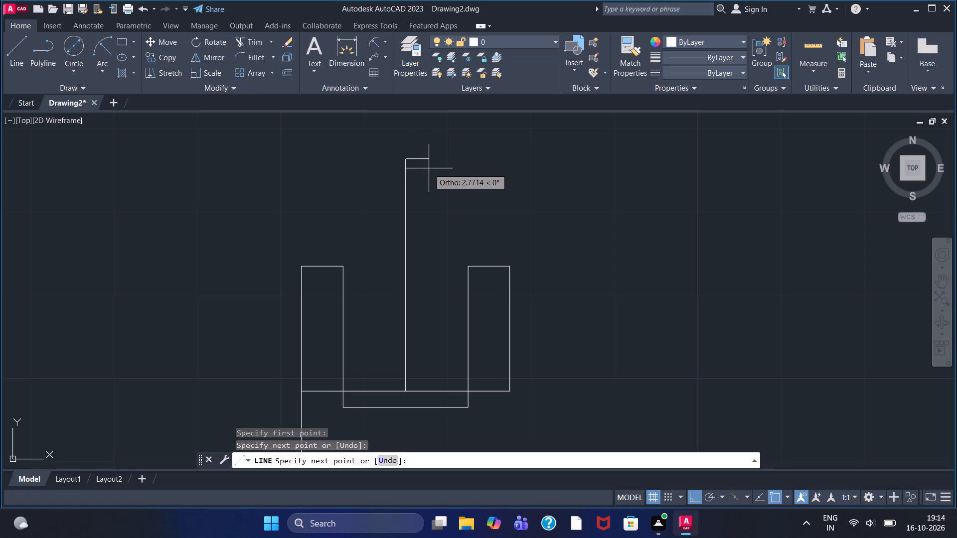
# Continue from the top of the centre line 3.5 right, 10 down, 7 left and 10 up.
pyautogui.write('3.5')
pyautogui.press('Return')
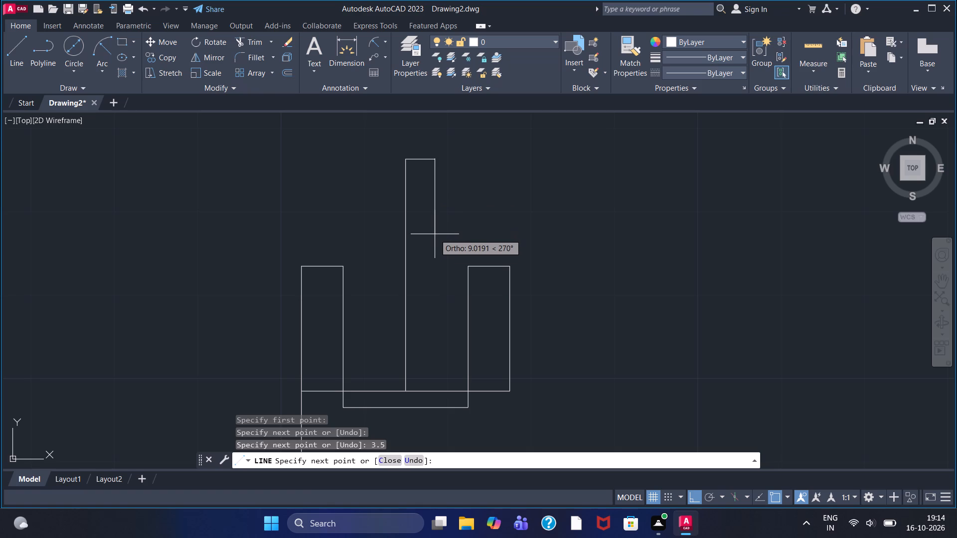
pyautogui.write('10')
pyautogui.press('Return')
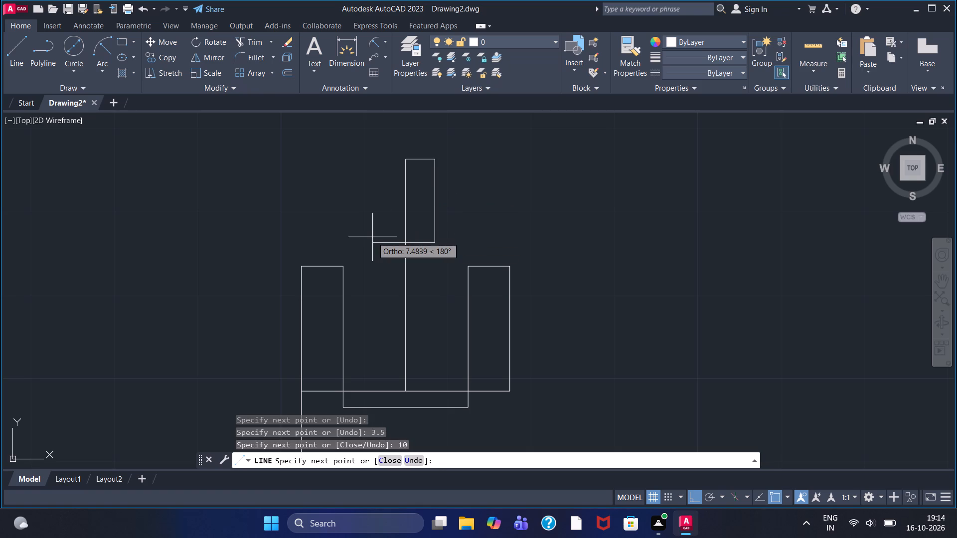
pyautogui.press('7')
pyautogui.press('Return')
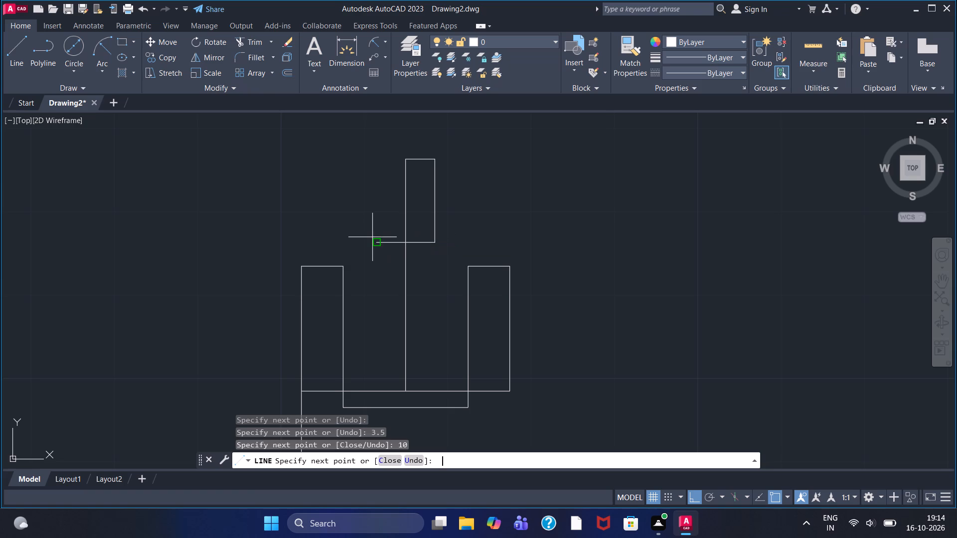
pyautogui.press('3')
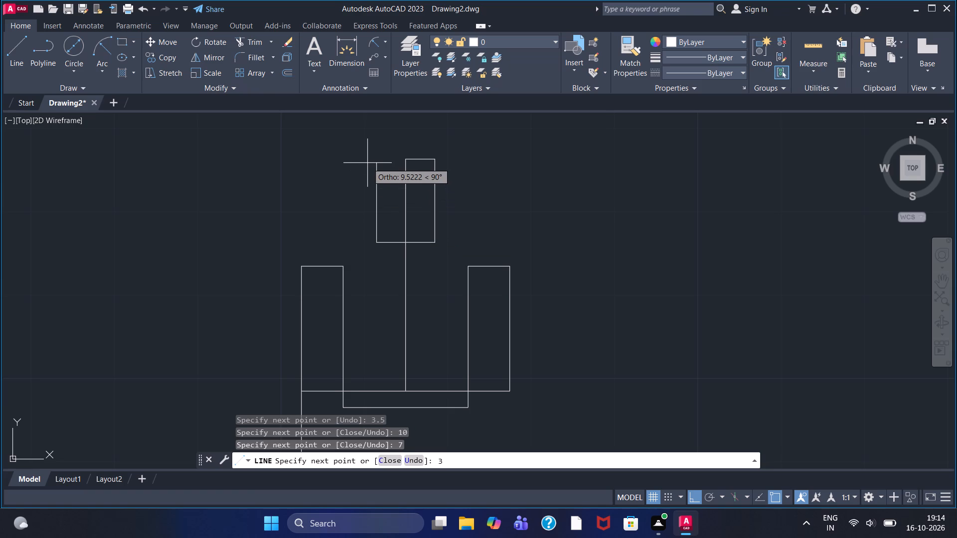
pyautogui.press('BackSpace')
pyautogui.write('10')
pyautogui.press('Return')
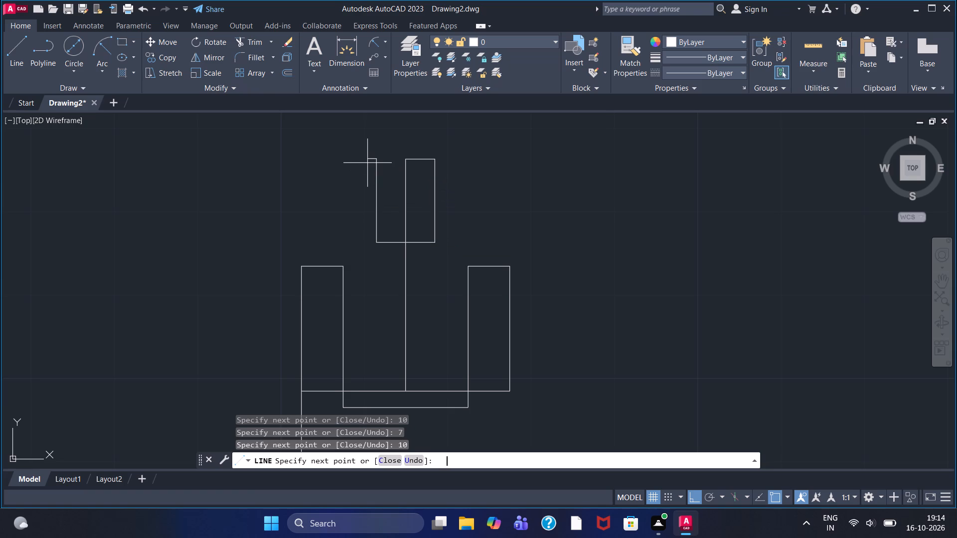
pyautogui.press('Escape')
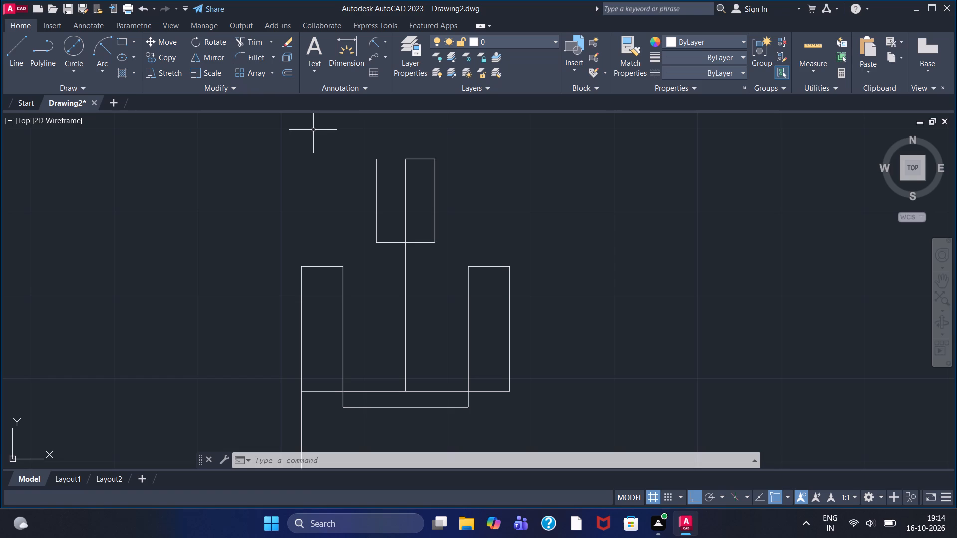
# Trim away both halves of the 7-unit horizontal line on either side of the centre line.
pyautogui.click(259, 43)
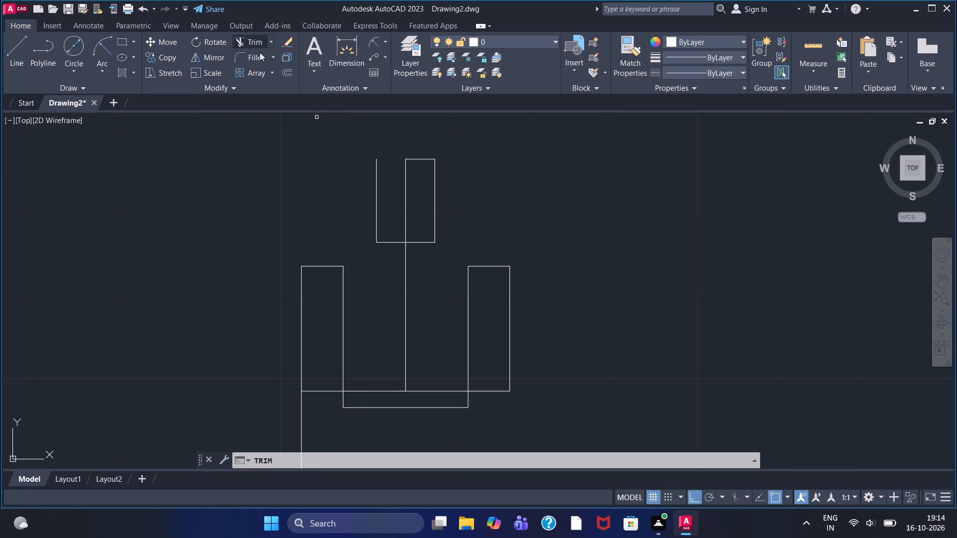
pyautogui.click(393, 243)
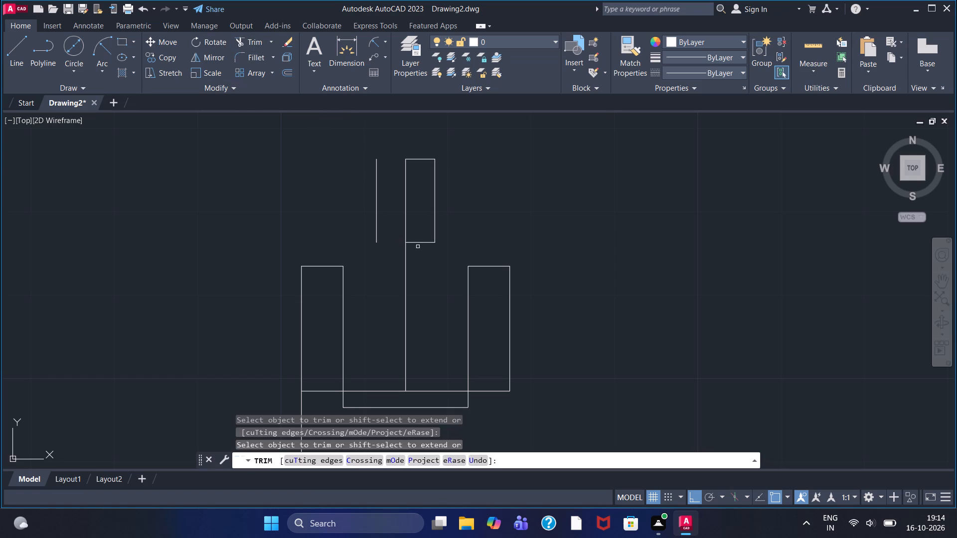
pyautogui.click(419, 242)
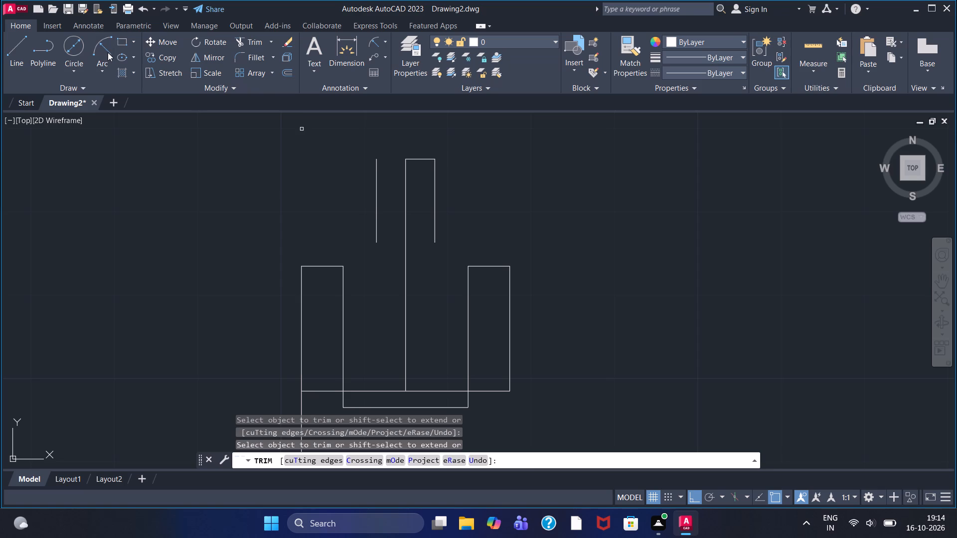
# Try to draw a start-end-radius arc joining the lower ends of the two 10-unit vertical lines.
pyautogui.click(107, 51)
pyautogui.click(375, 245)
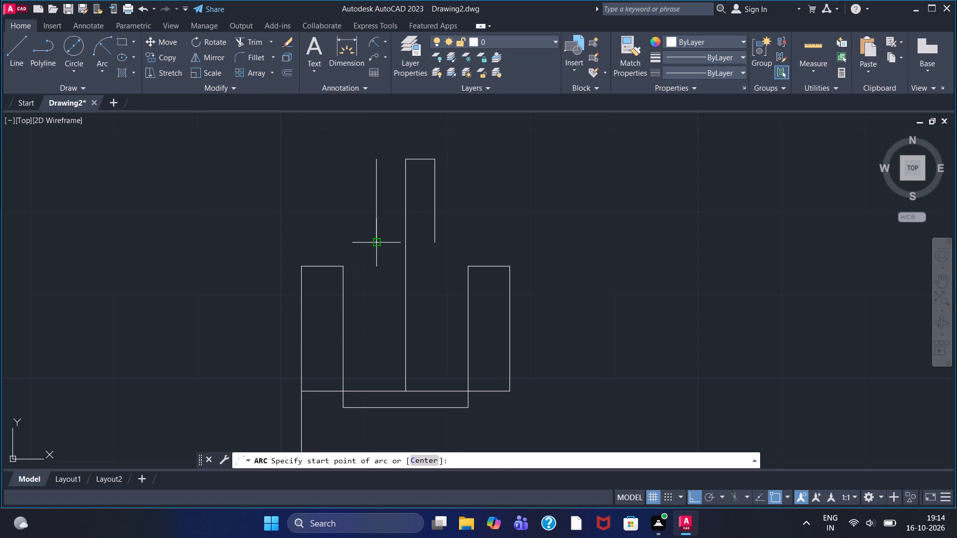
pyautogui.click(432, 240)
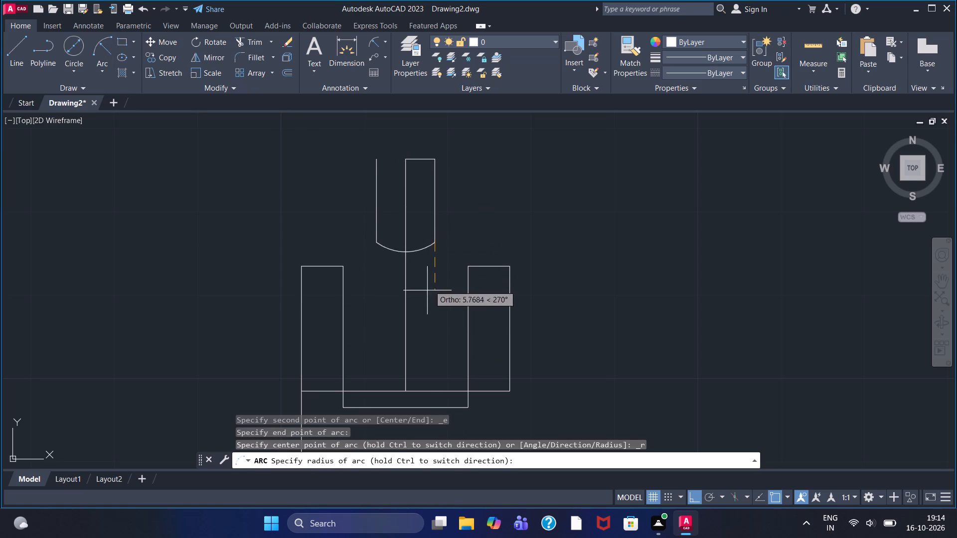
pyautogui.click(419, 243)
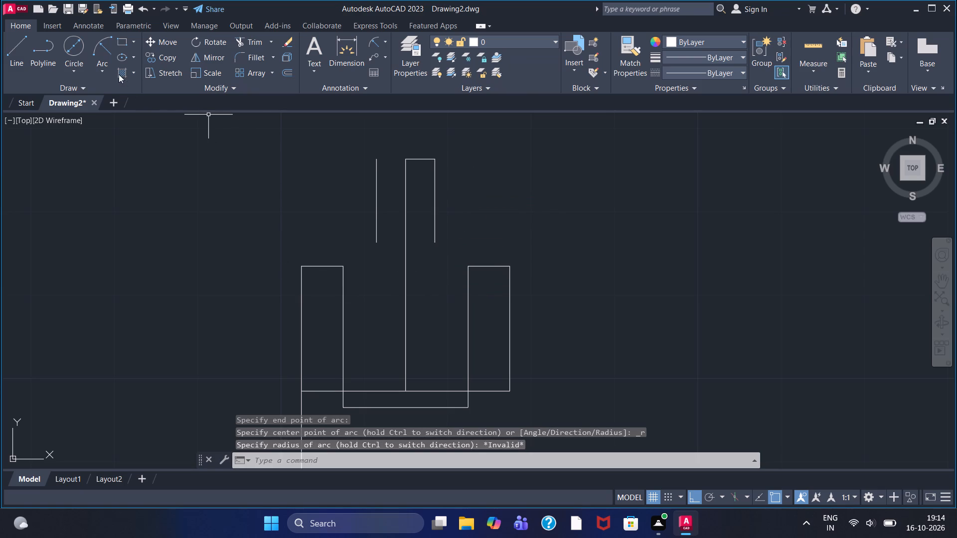
# Draw a start-end-radius arc bulging downward between the lower ends of the slot's two 10-unit vertical lines.
pyautogui.click(108, 56)
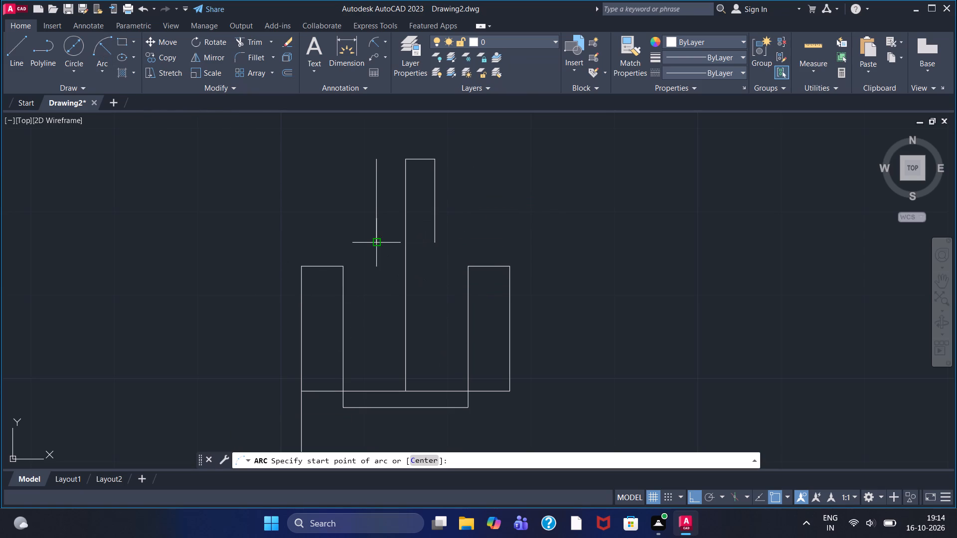
pyautogui.click(374, 243)
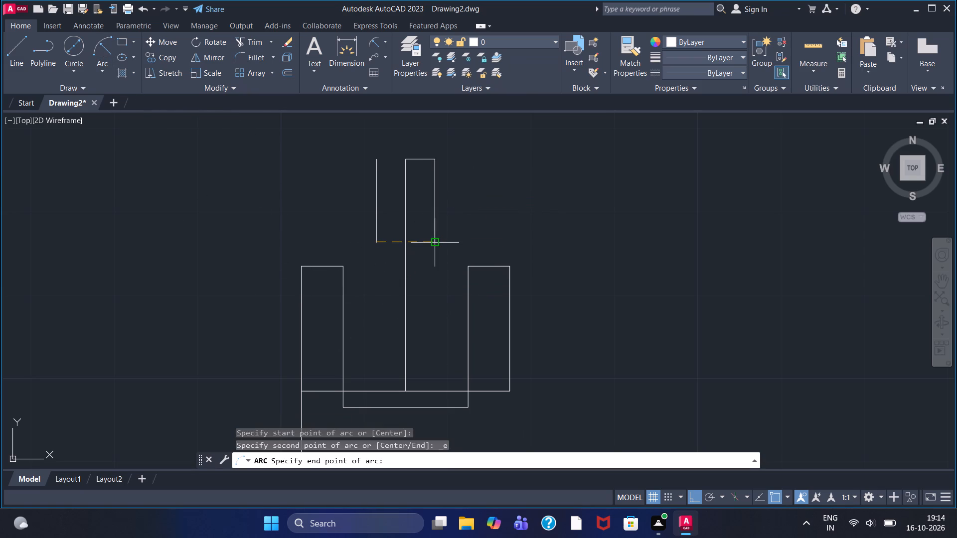
pyautogui.click(436, 242)
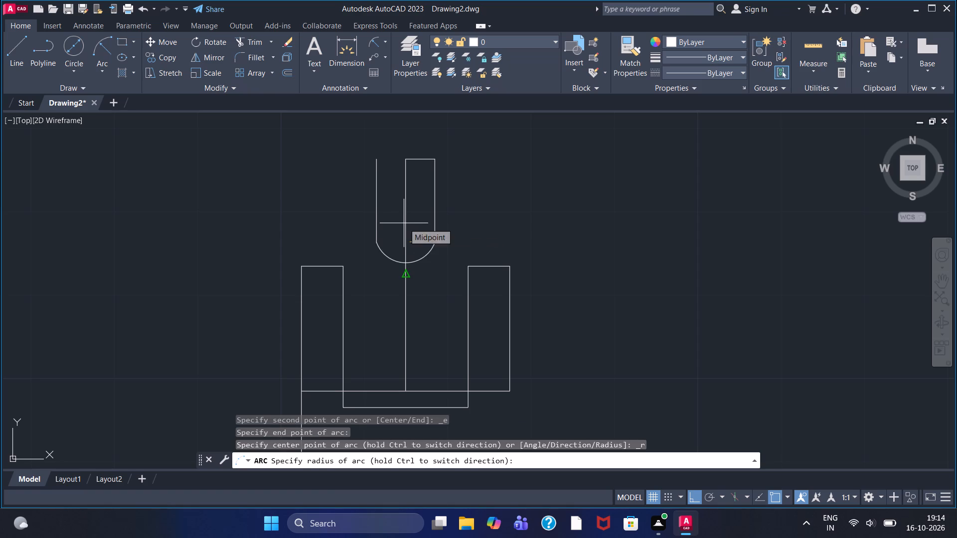
pyautogui.click(404, 223)
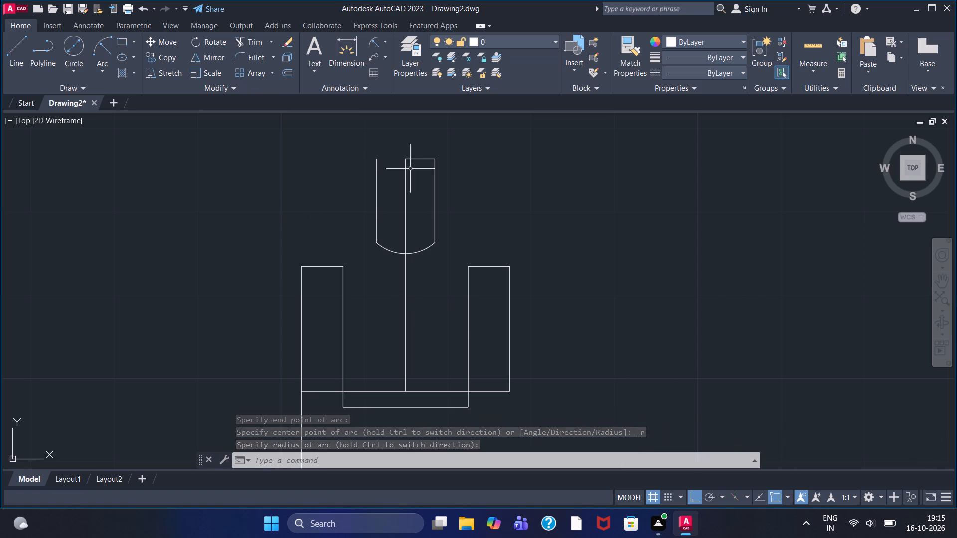
# Draw a 4-unit horizontal line outward from the top end of each of the slot's two vertical sides.
pyautogui.click(9, 66)
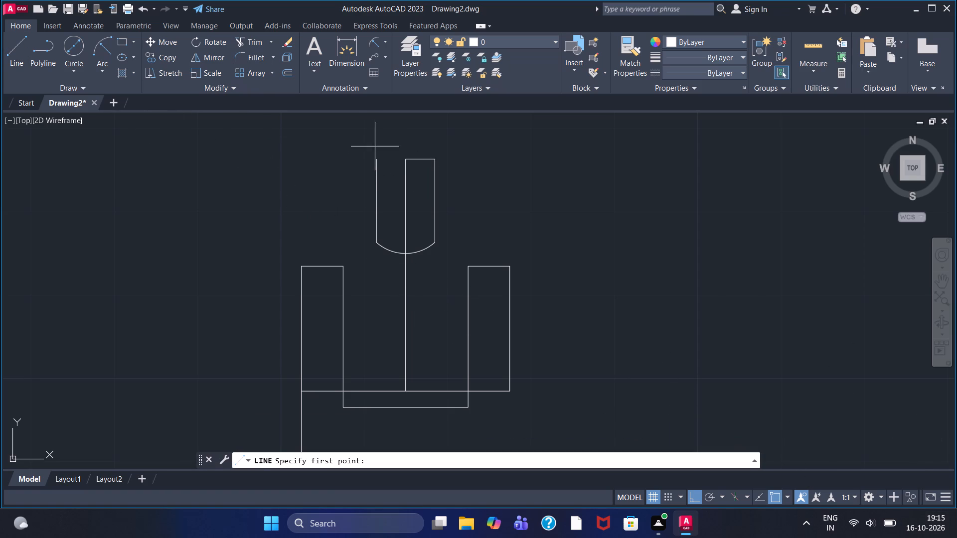
pyautogui.click(379, 159)
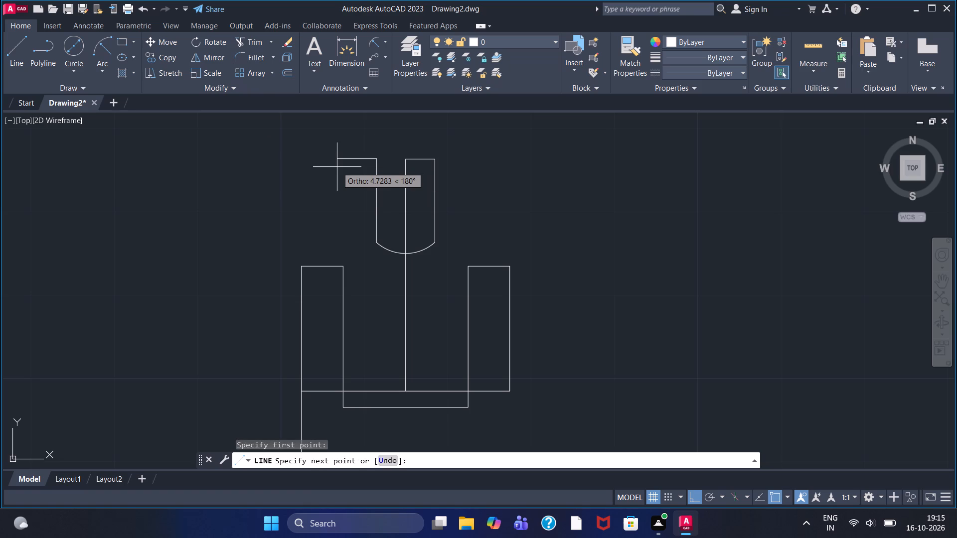
pyautogui.press('4')
pyautogui.press('Return')
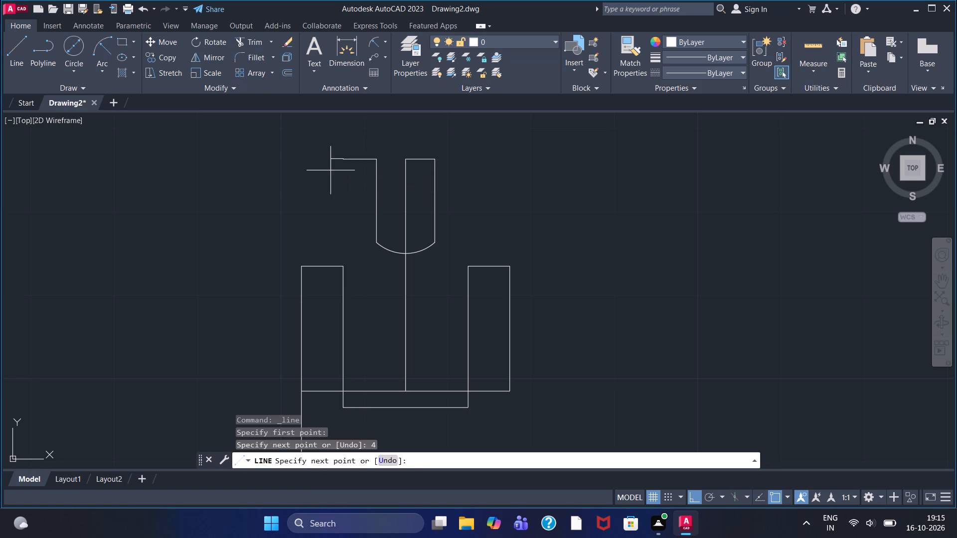
pyautogui.press('Escape')
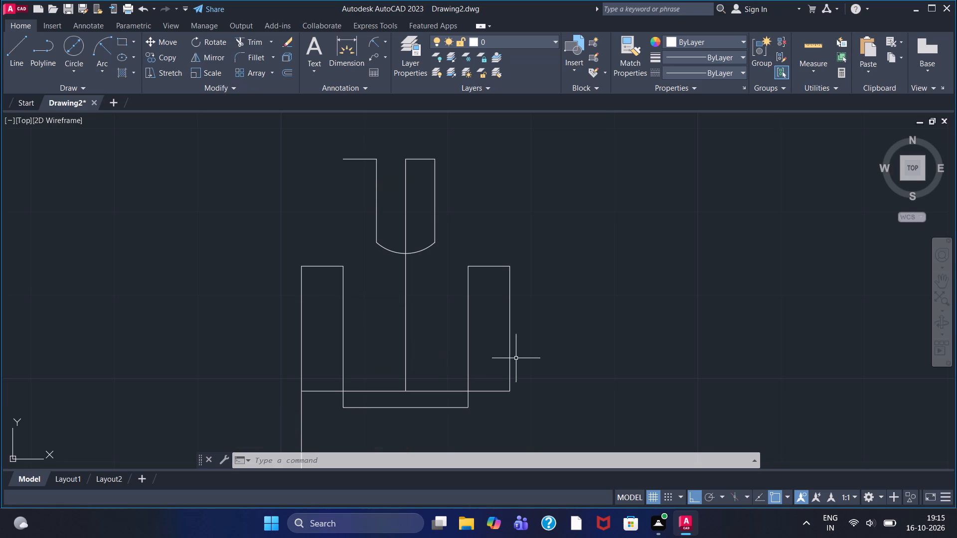
pyautogui.click(12, 50)
pyautogui.click(431, 161)
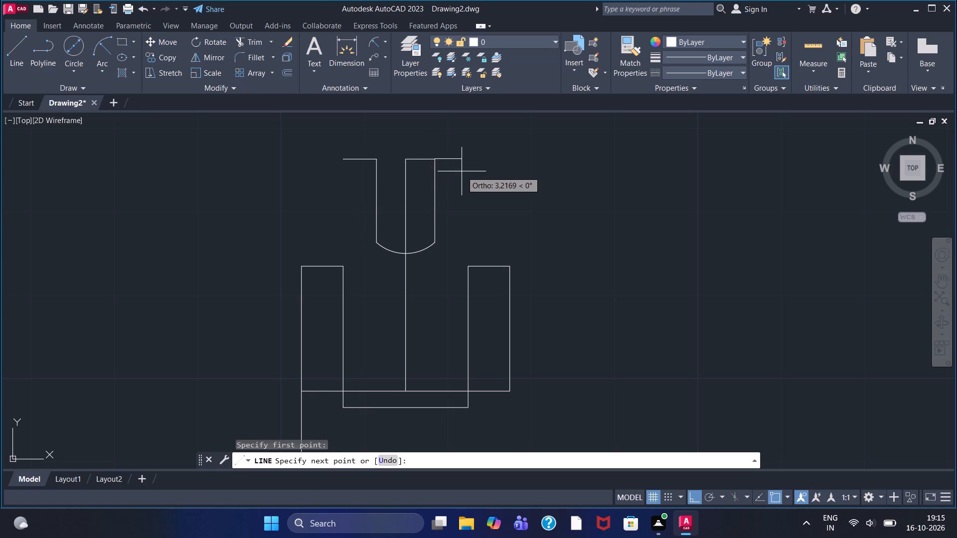
pyautogui.press('4')
pyautogui.press('Return')
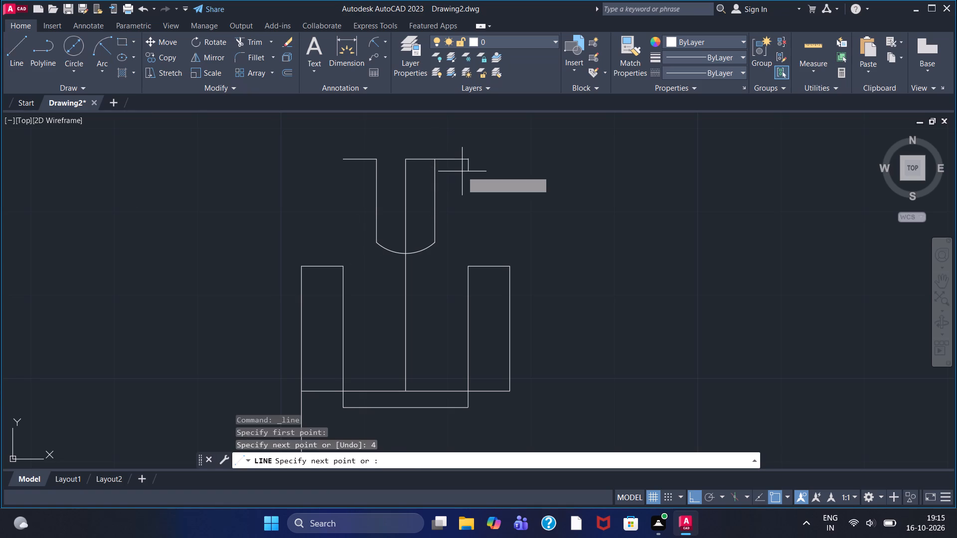
pyautogui.press('Escape')
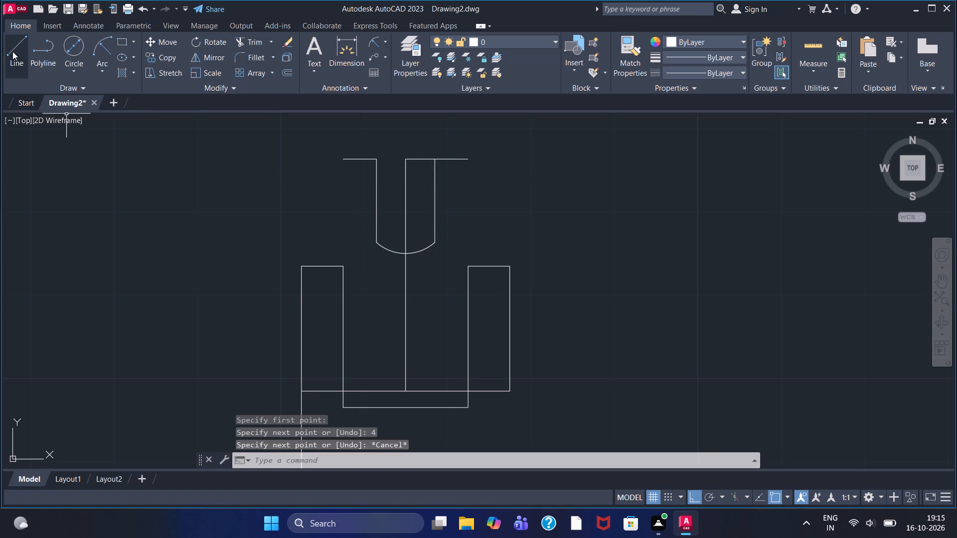
# With Ortho off, draw slanted lines from the outer ends of both 4-unit lines to the outer top corners of the U-shaped view.
pyautogui.click(12, 51)
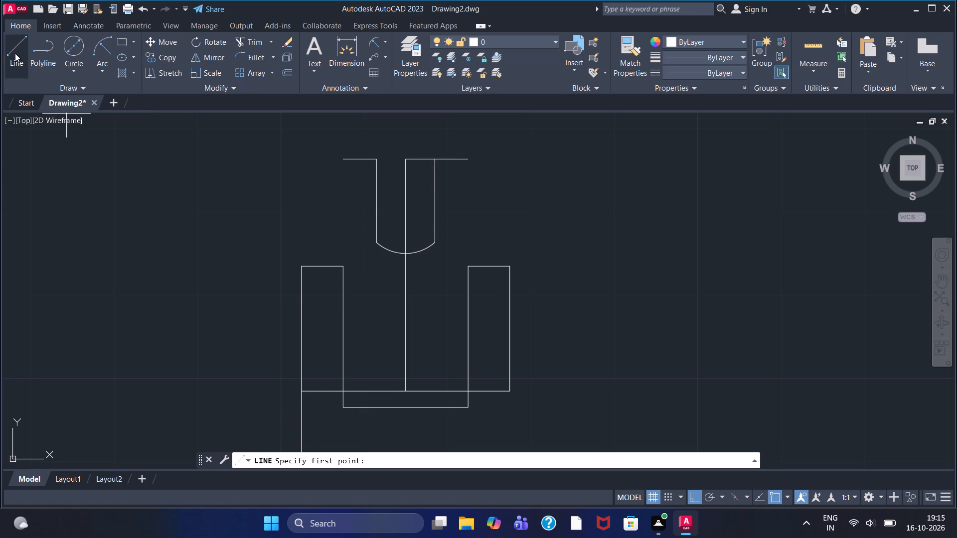
pyautogui.press('F8')
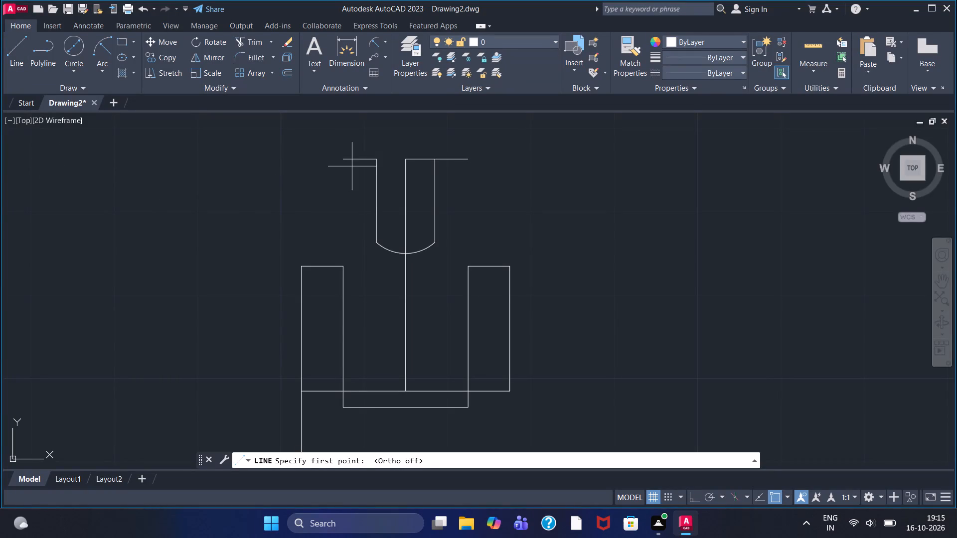
pyautogui.click(342, 158)
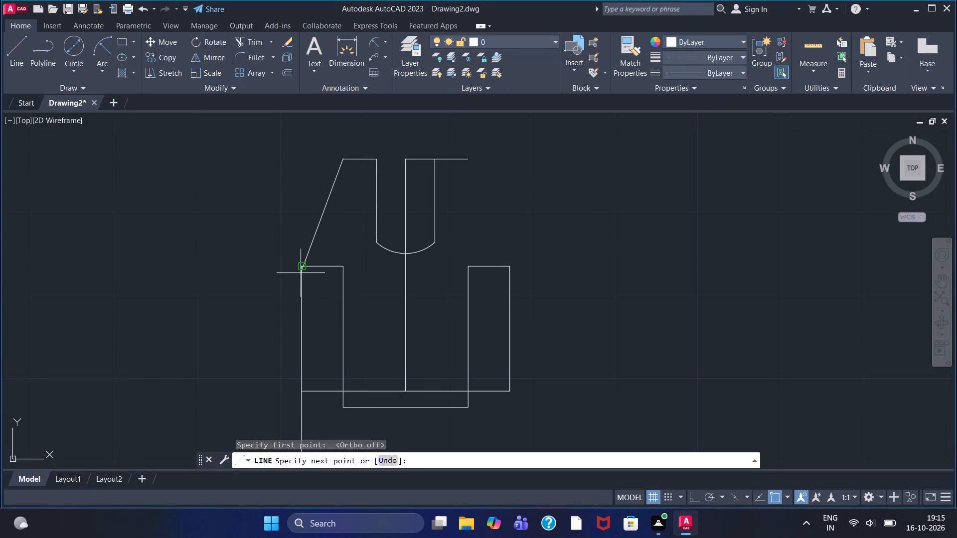
pyautogui.click(301, 268)
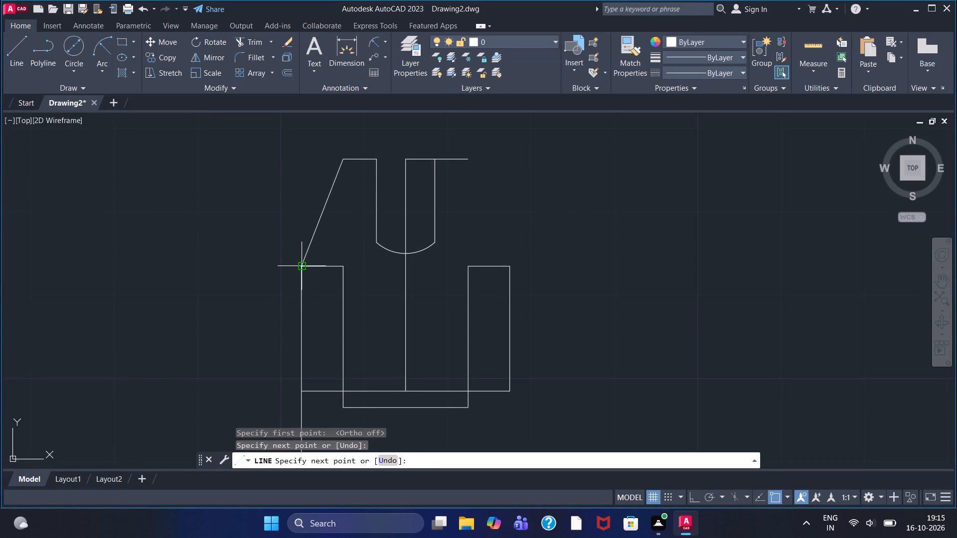
pyautogui.rightClick(208, 220)
pyautogui.click(228, 230)
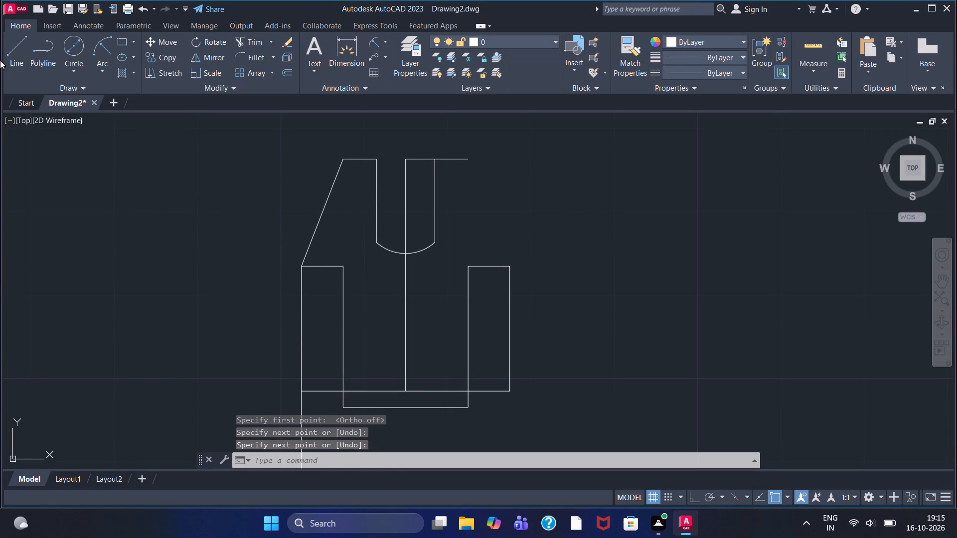
pyautogui.click(12, 52)
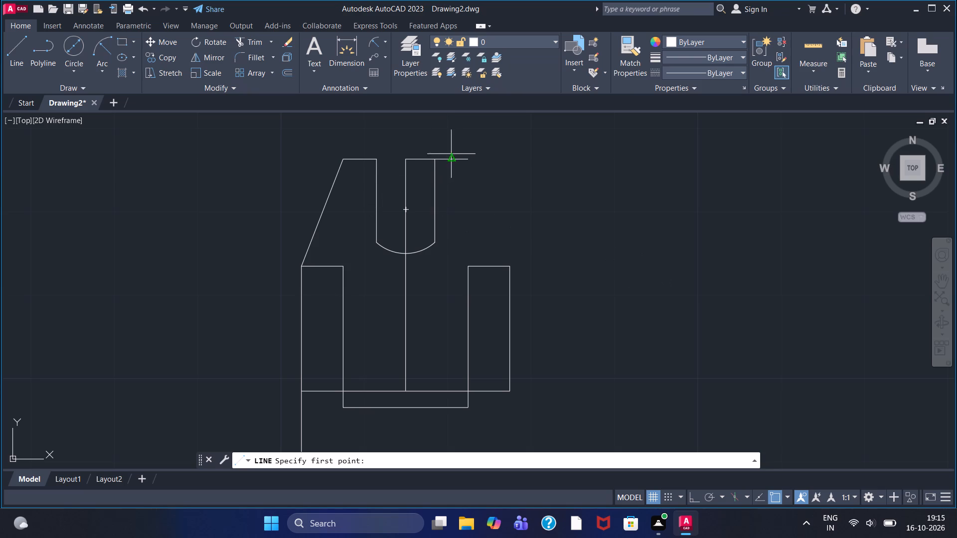
pyautogui.click(471, 161)
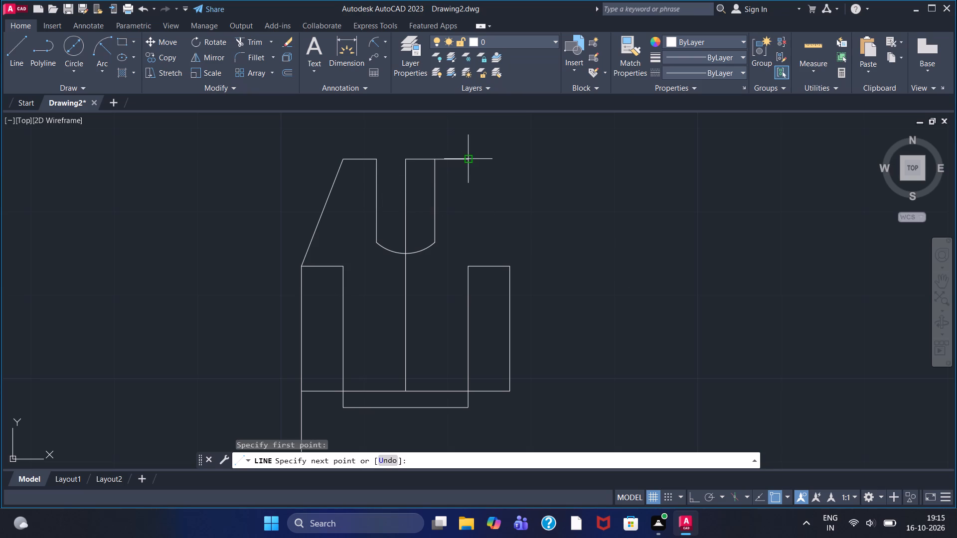
pyautogui.click(511, 269)
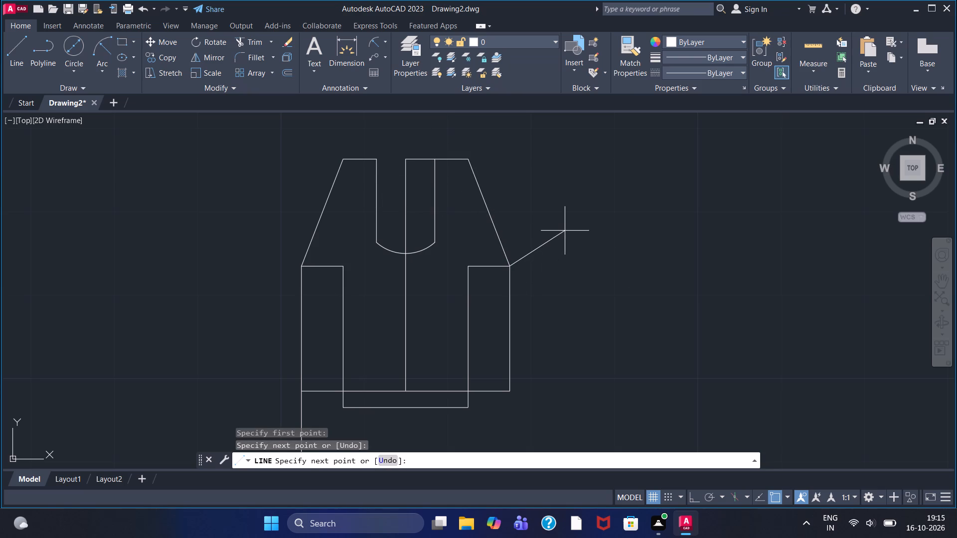
pyautogui.rightClick(565, 231)
pyautogui.click(585, 236)
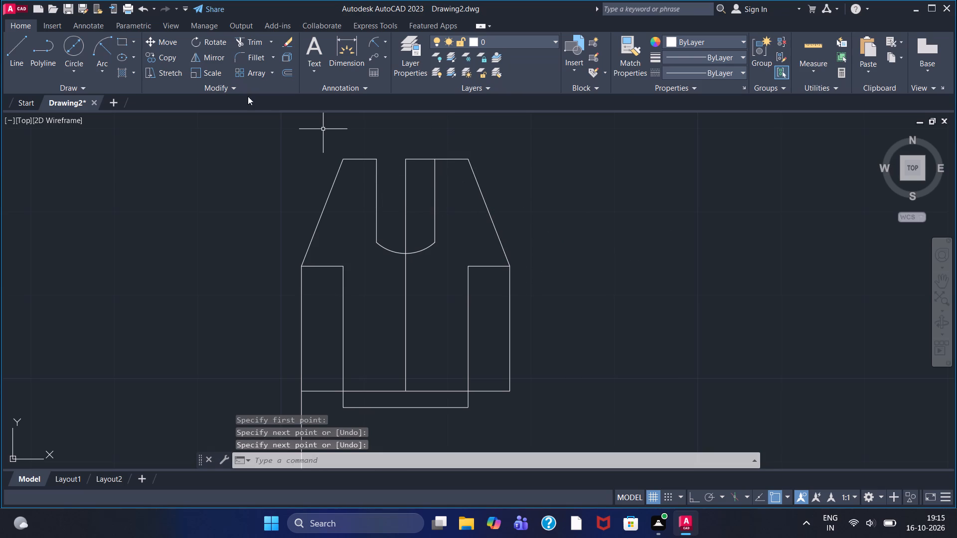
# Trim away the horizontal segment across the slot's open top and the vertical line connecting the two views.
pyautogui.click(244, 41)
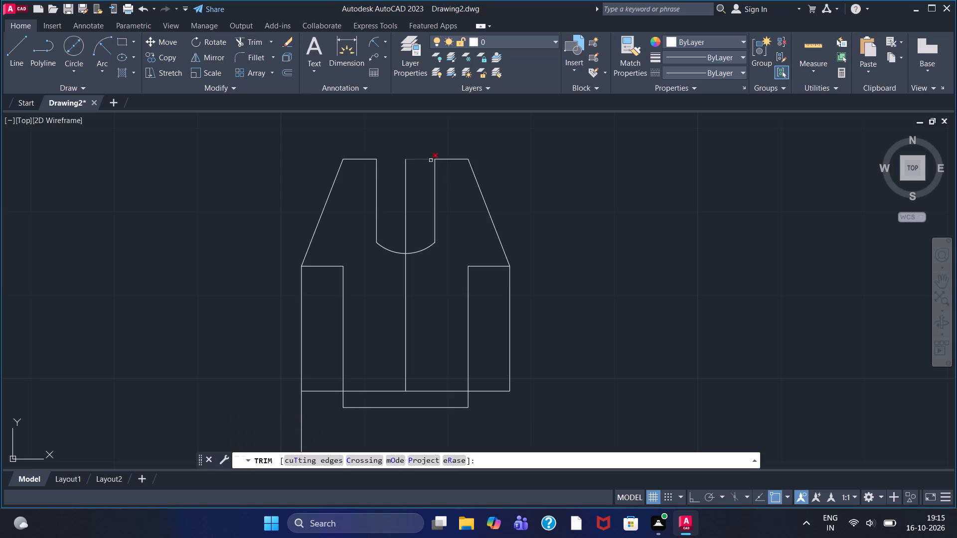
pyautogui.click(416, 158)
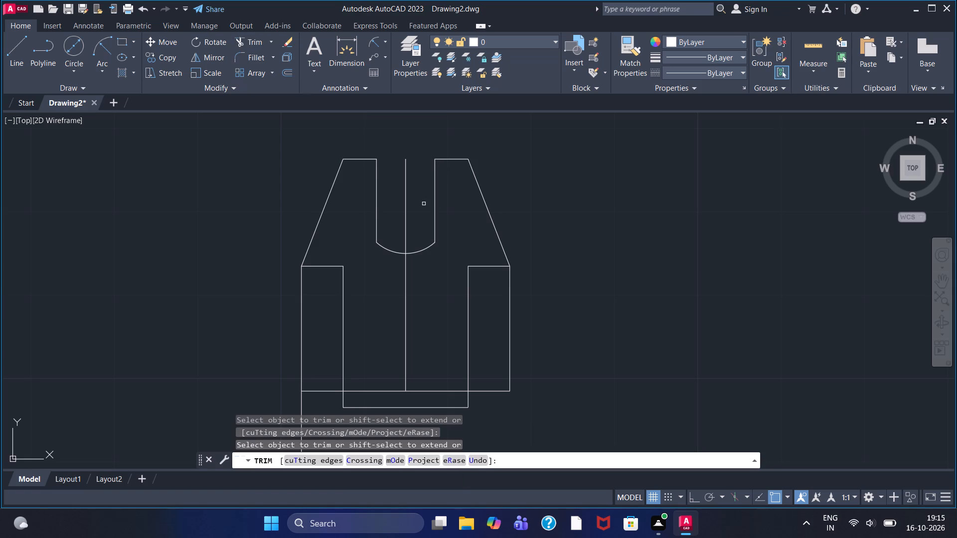
pyautogui.scroll(-2, 464, 269)
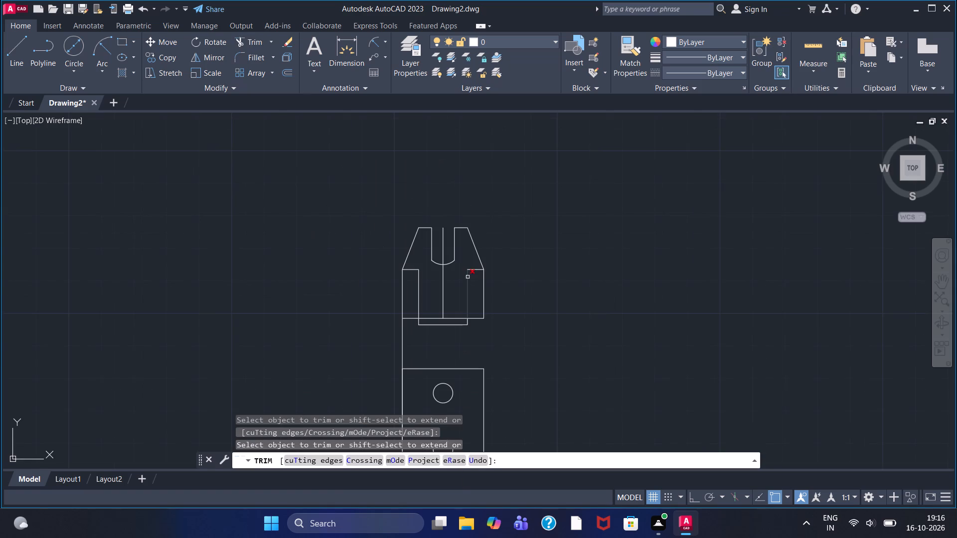
pyautogui.click(403, 348)
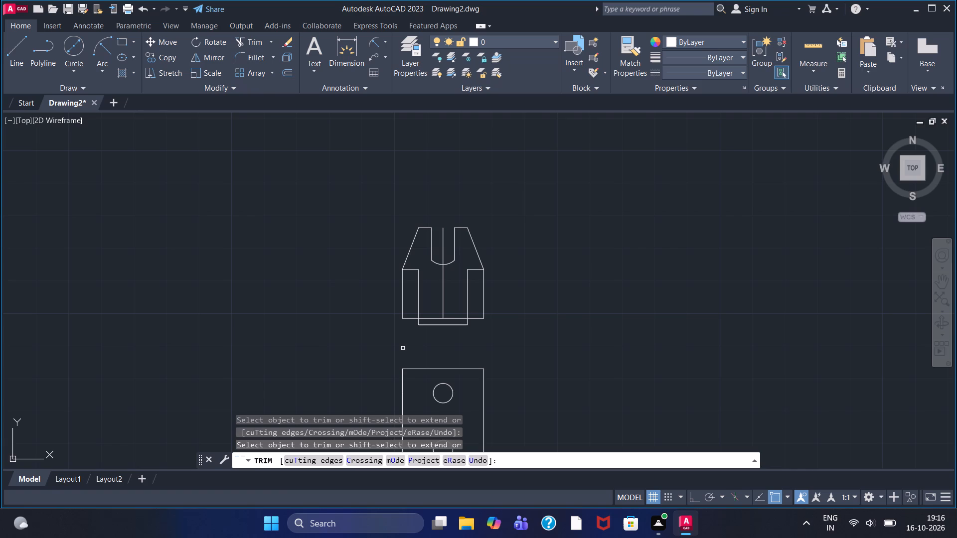
# Trim away the two vertical stubs and the horizontal line projecting below the upper view's 25-unit base line.
pyautogui.scroll(3, 456, 339)
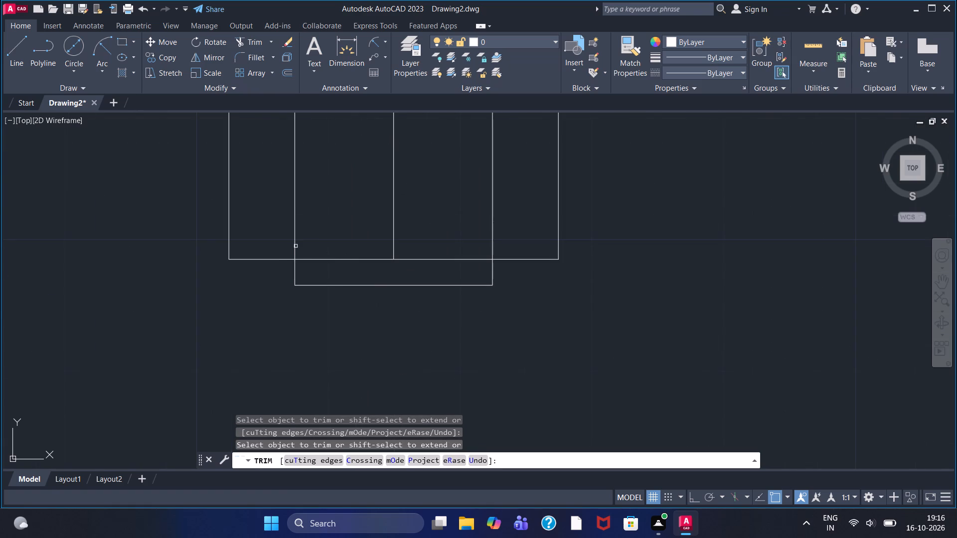
pyautogui.click(296, 269)
pyautogui.click(318, 286)
pyautogui.click(491, 270)
# With Ortho on, draw a horizontal line right from the upper view's lower right corner, followed by a 6-unit line upward.
pyautogui.scroll(-1, 676, 338)
pyautogui.scroll(2, 672, 326)
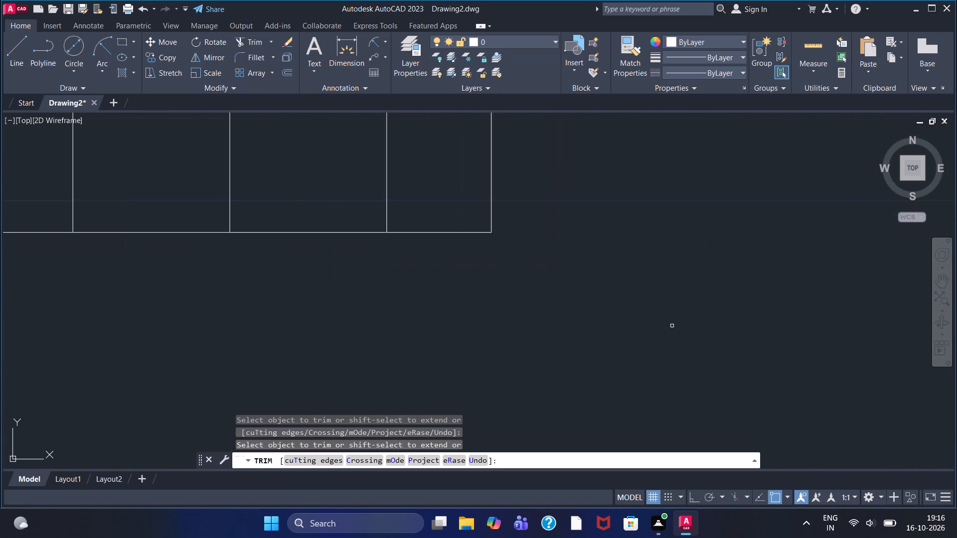
pyautogui.scroll(-4, 672, 326)
pyautogui.moveTo(689, 316); pyautogui.dragTo(395, 260, button='middle')
pyautogui.scroll(-1, 434, 265)
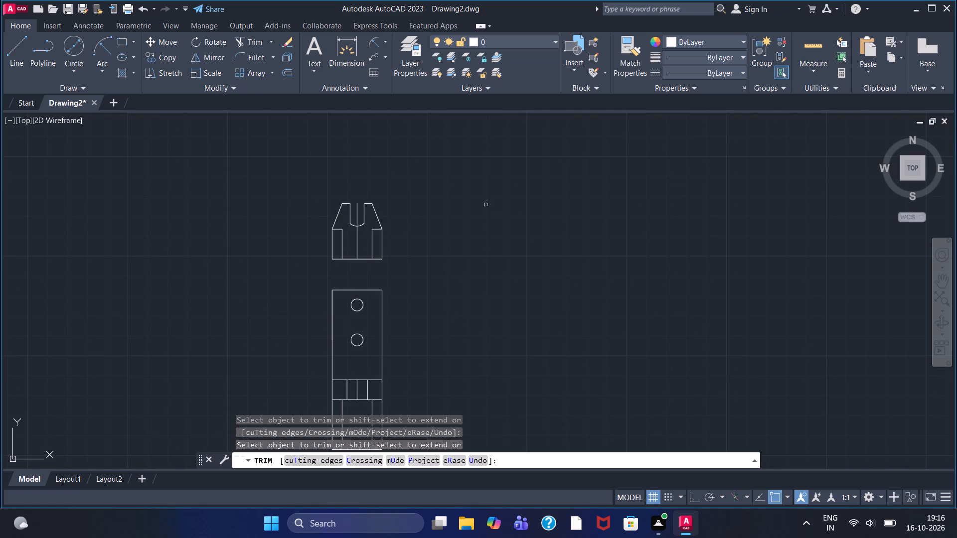
pyautogui.click(15, 54)
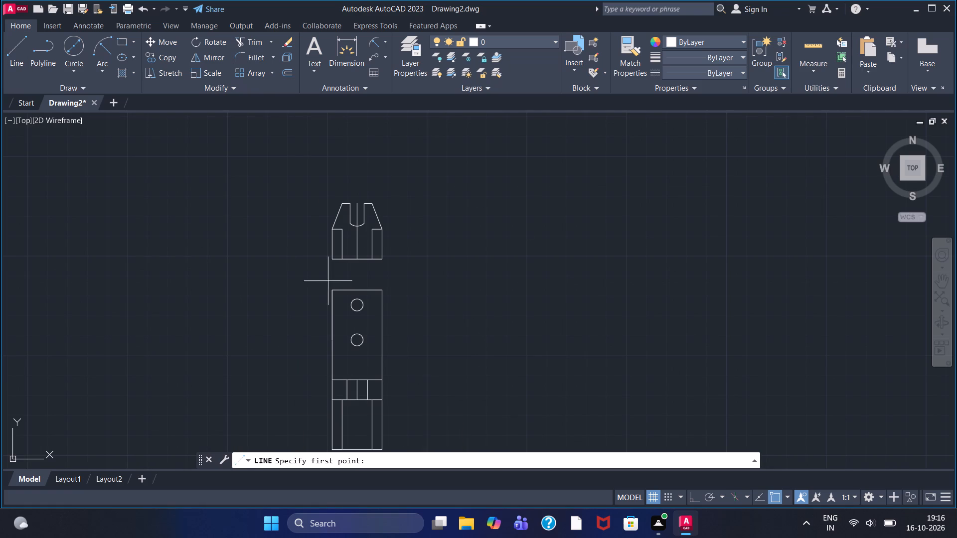
pyautogui.click(386, 261)
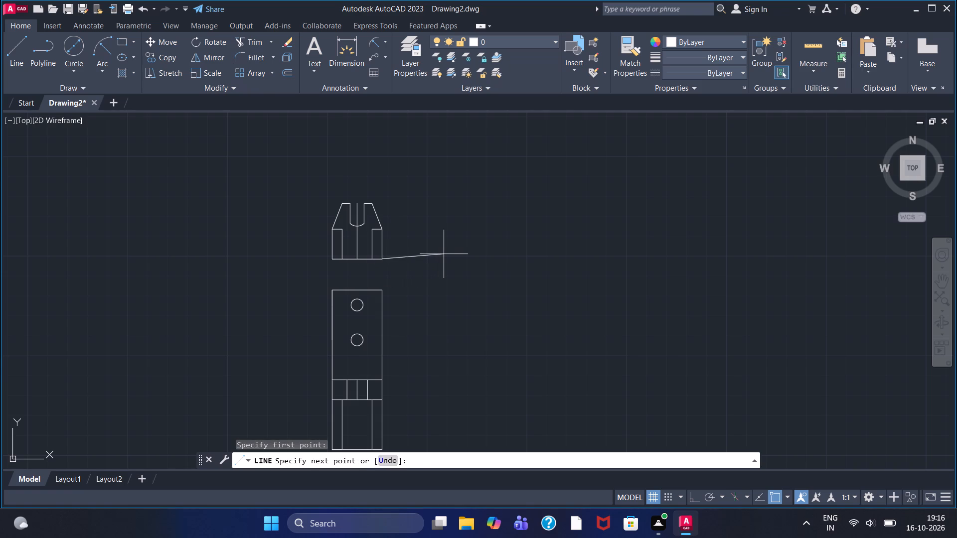
pyautogui.press('F8')
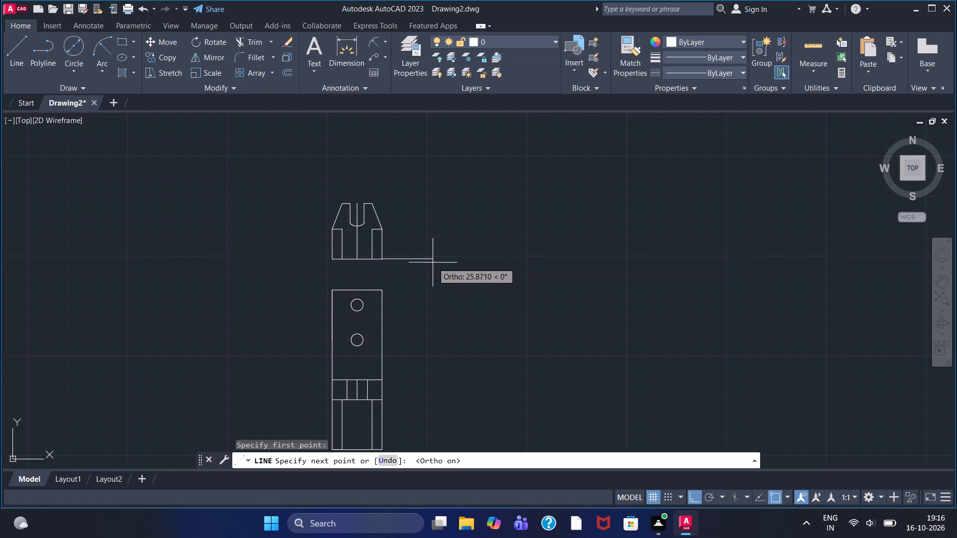
pyautogui.click(428, 261)
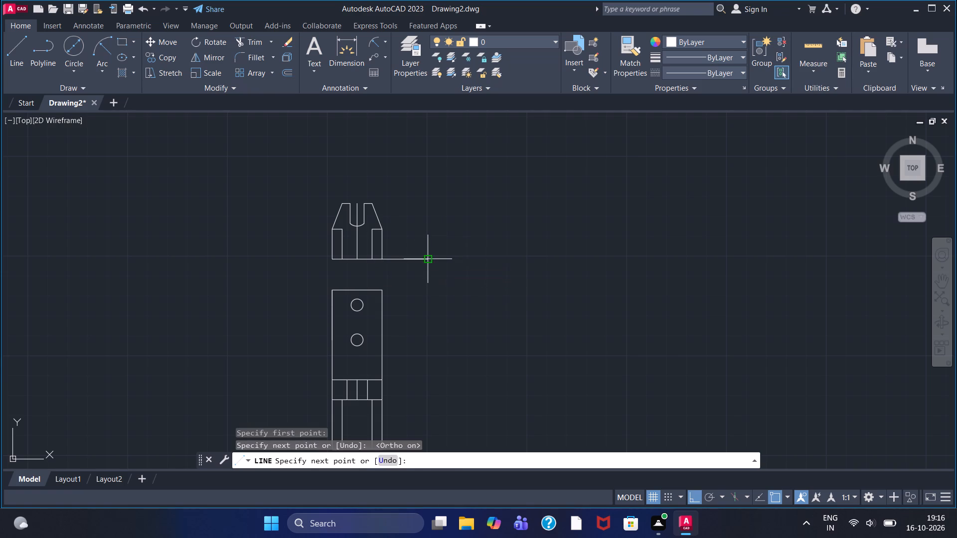
pyautogui.press('6')
pyautogui.press('Return')
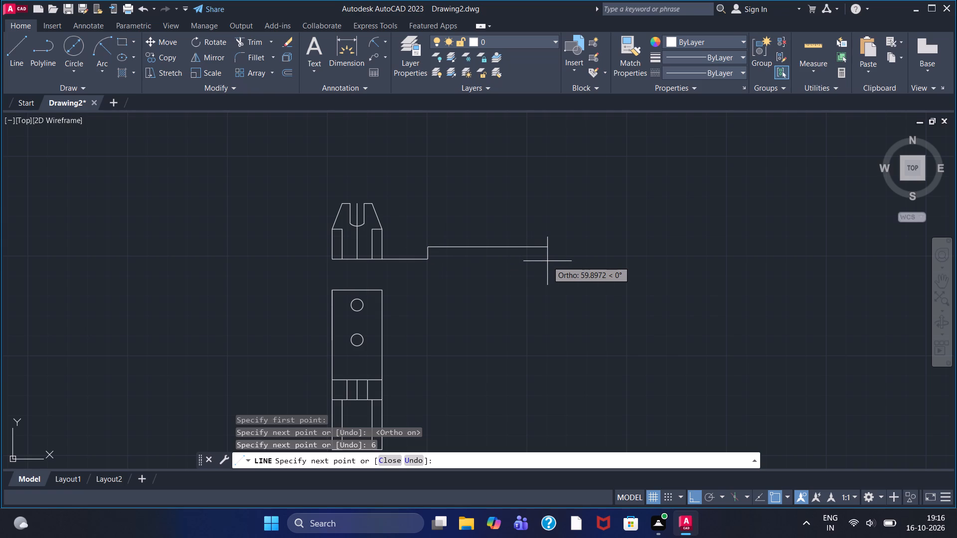
# Continue the side-view profile with segments 40 units right, 35 units up and 6 units right.
pyautogui.write('40')
pyautogui.press('Return')
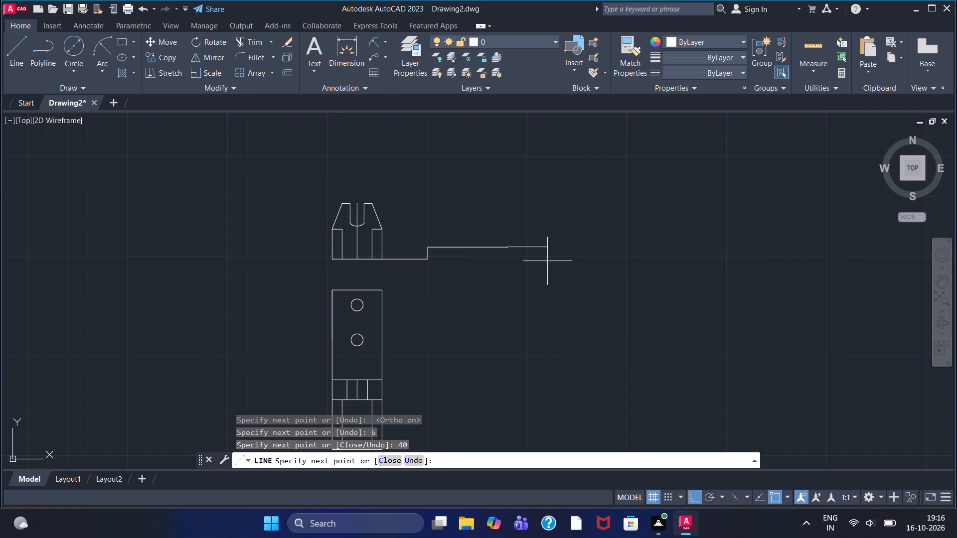
pyautogui.write('35')
pyautogui.press('Return')
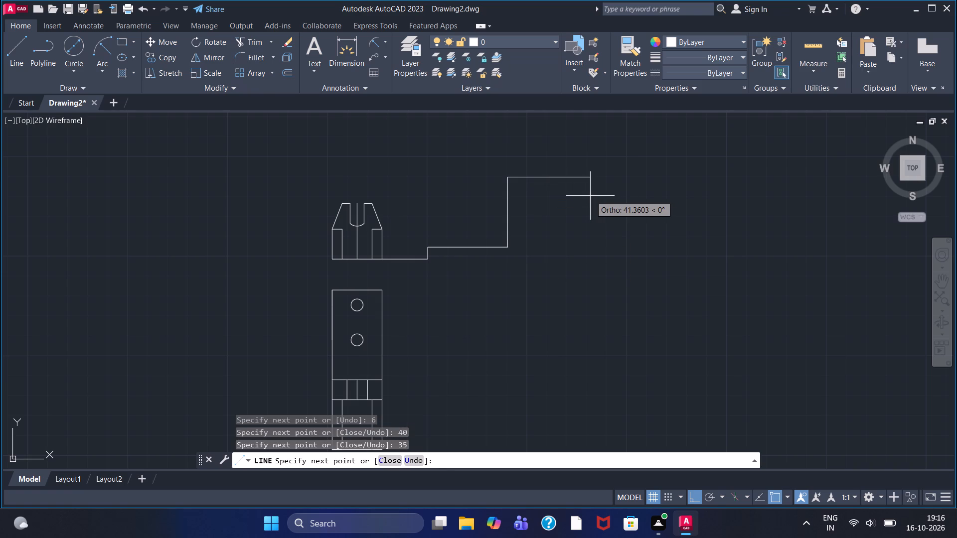
pyautogui.press('6')
pyautogui.press('Return')
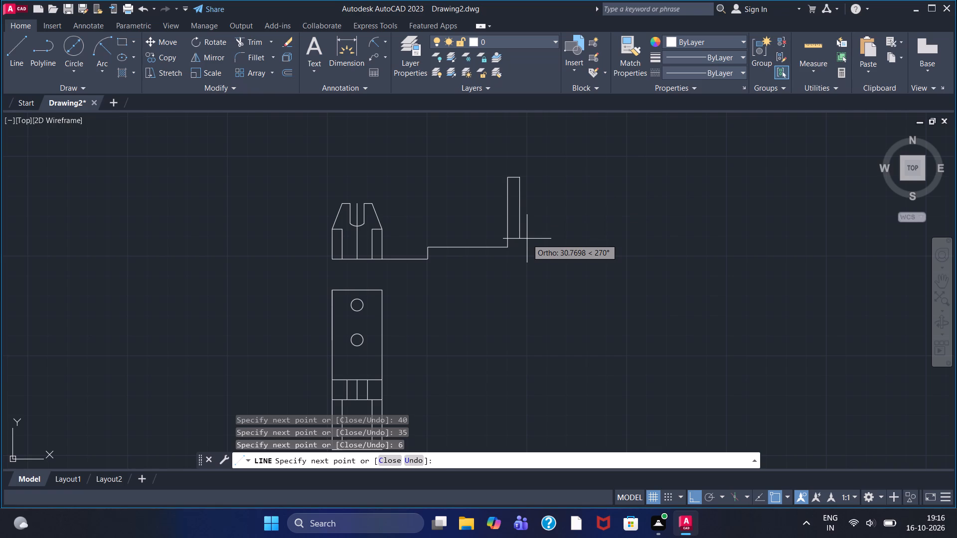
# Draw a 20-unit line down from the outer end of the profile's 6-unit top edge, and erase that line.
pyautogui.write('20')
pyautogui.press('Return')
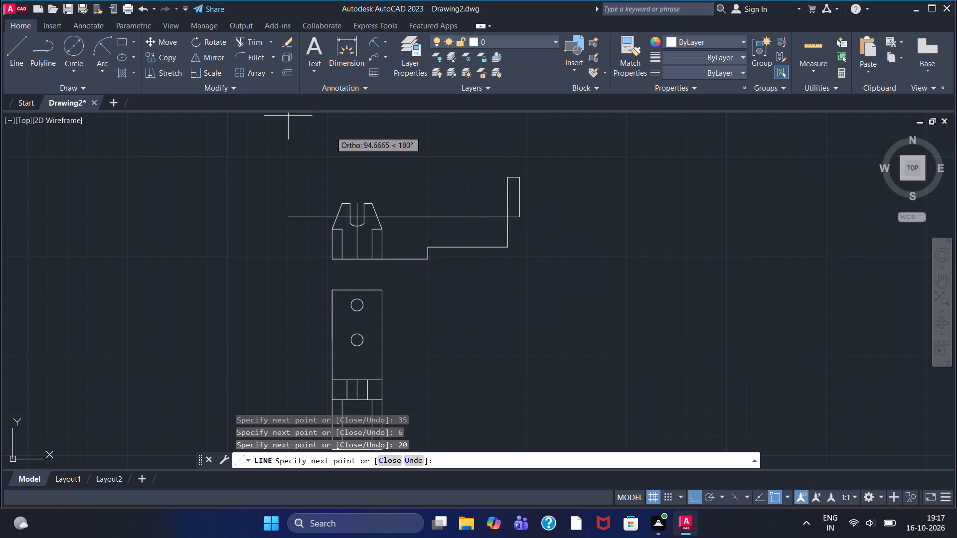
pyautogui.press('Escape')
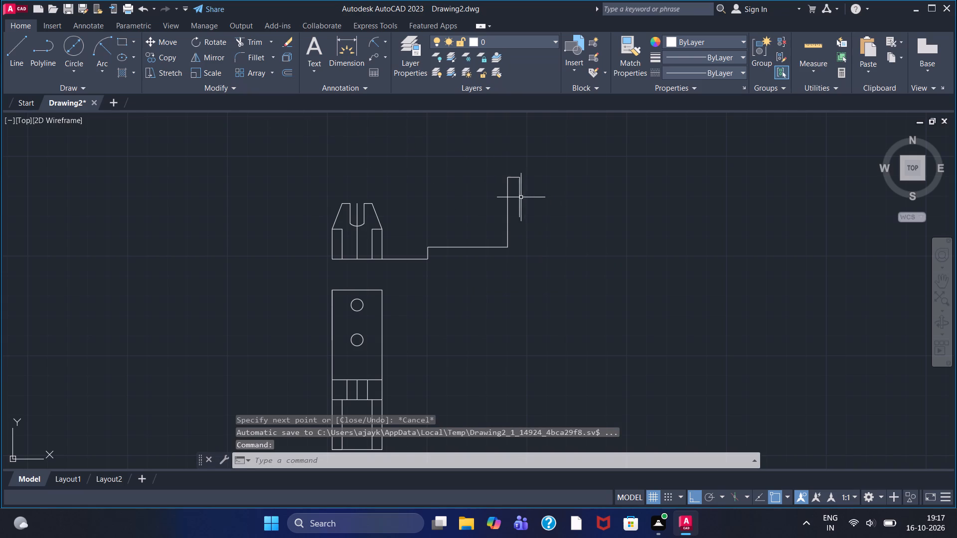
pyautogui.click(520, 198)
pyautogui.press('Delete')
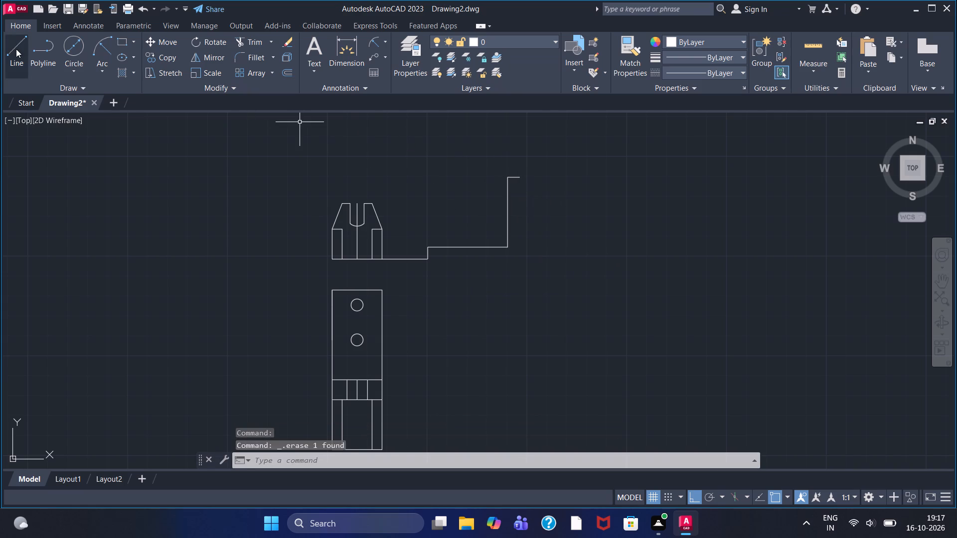
# Draw a 25-unit vertical line down from the outer end of the side view's 6-unit top edge.
pyautogui.click(16, 49)
pyautogui.click(520, 180)
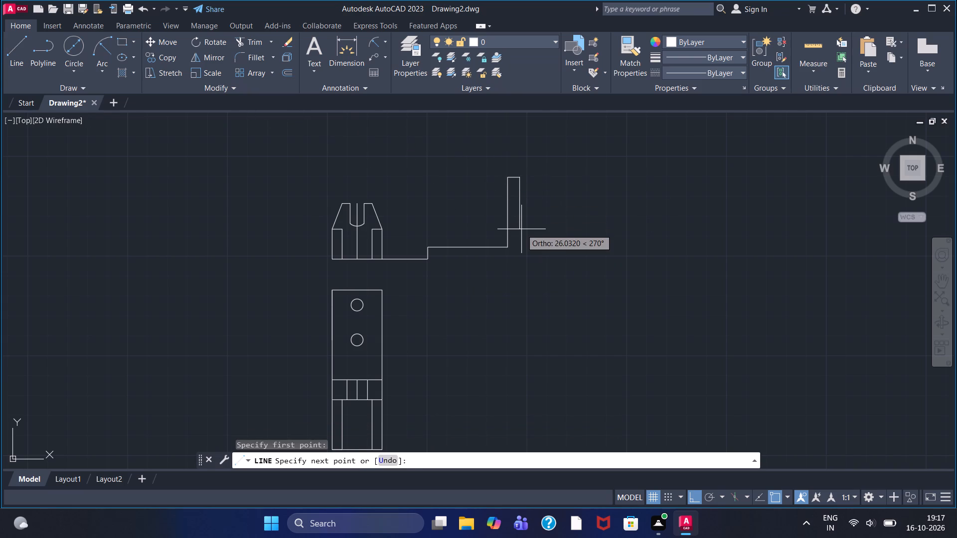
pyautogui.write('25')
pyautogui.press('Return')
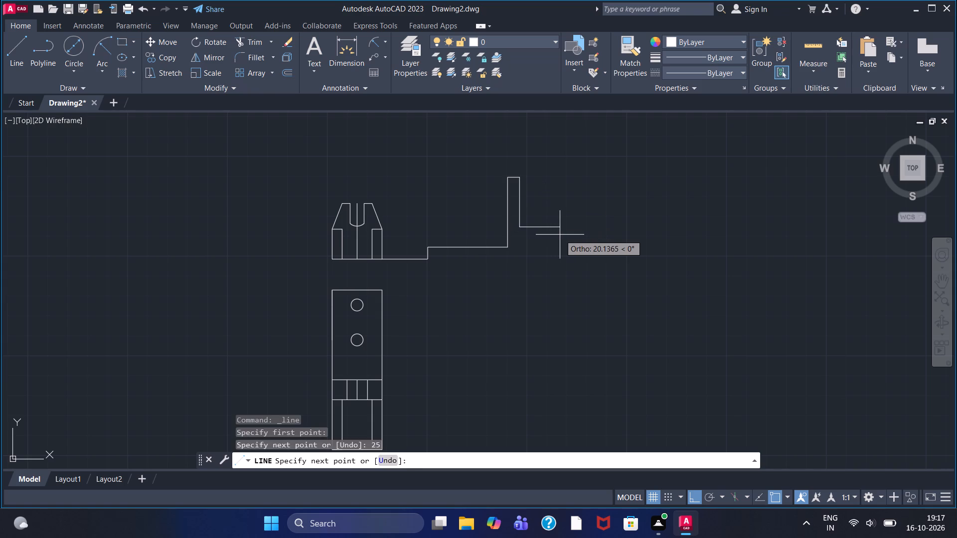
pyautogui.press('Escape')
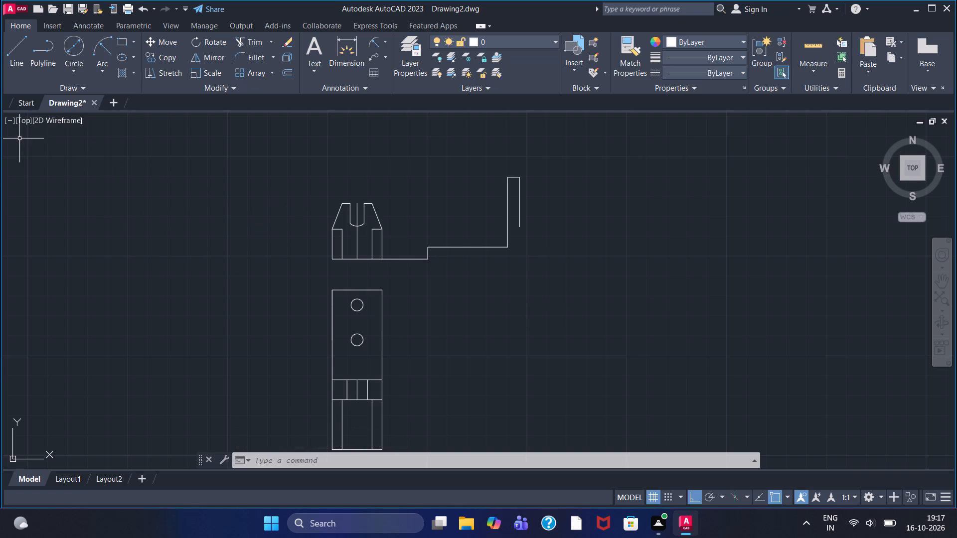
# Trim away the horizontal line connecting the upper view to the side view.
pyautogui.click(243, 40)
pyautogui.click(404, 258)
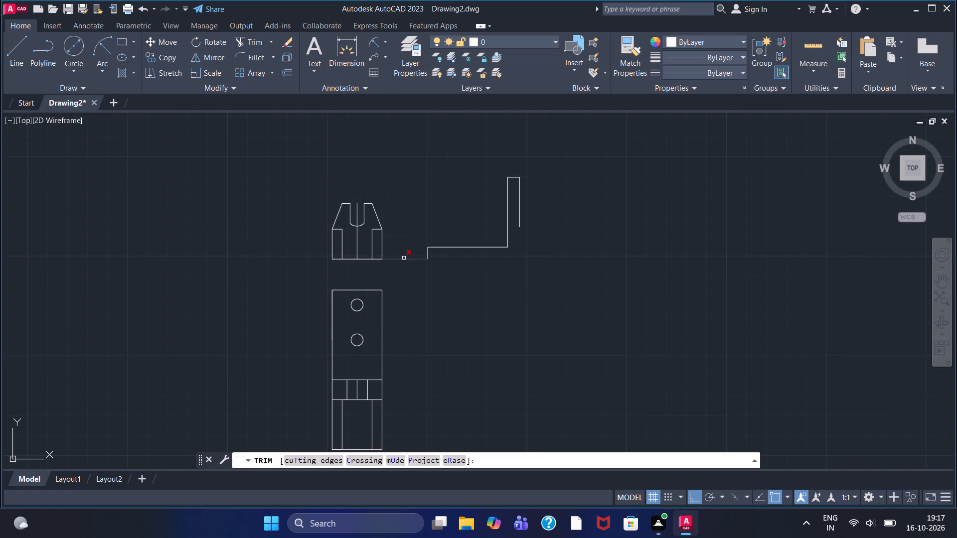
# Draw a 47-unit horizontal base line to the right from the lower end of the side view's 6-unit left edge.
pyautogui.click(12, 61)
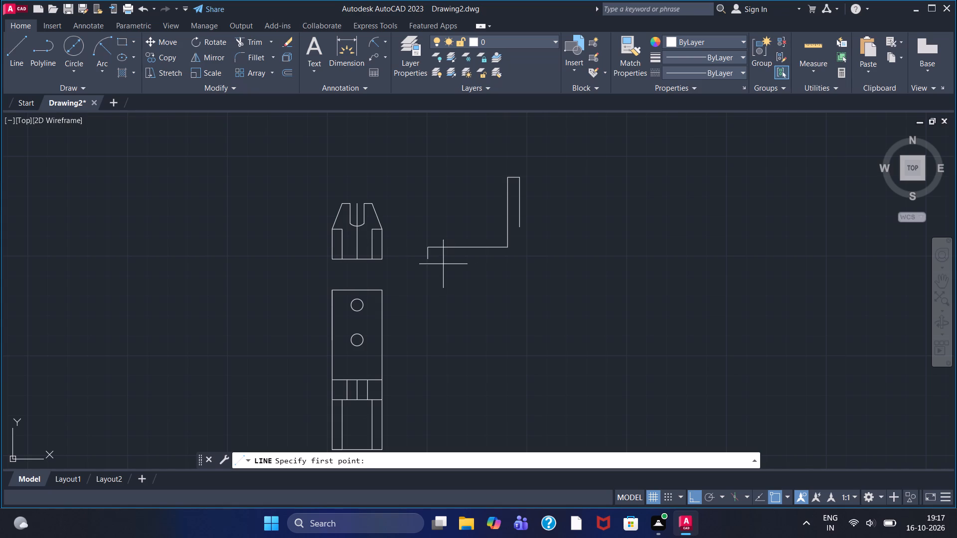
pyautogui.moveTo(426, 260); pyautogui.dragTo(439, 262)
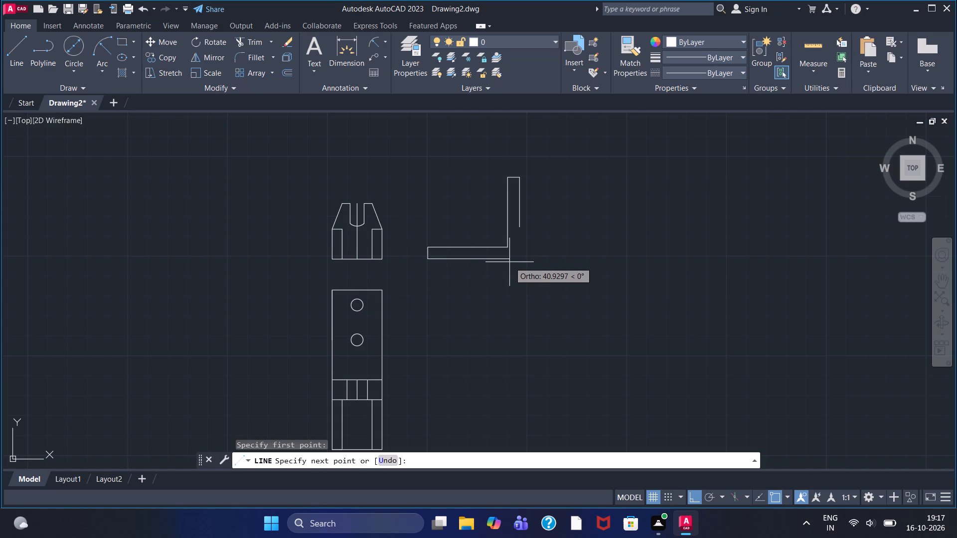
pyautogui.write('478')
pyautogui.press('BackSpace')
pyautogui.press('Return')
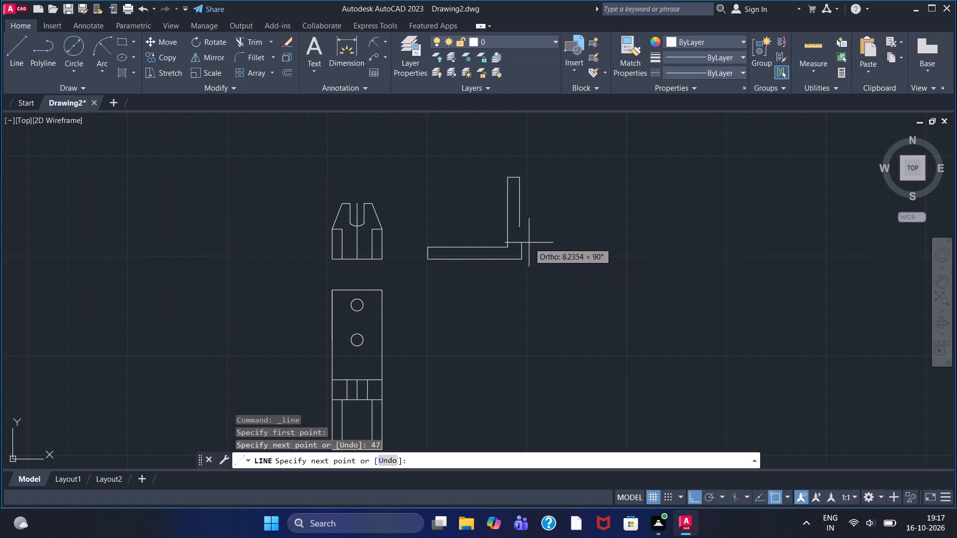
pyautogui.press('Escape')
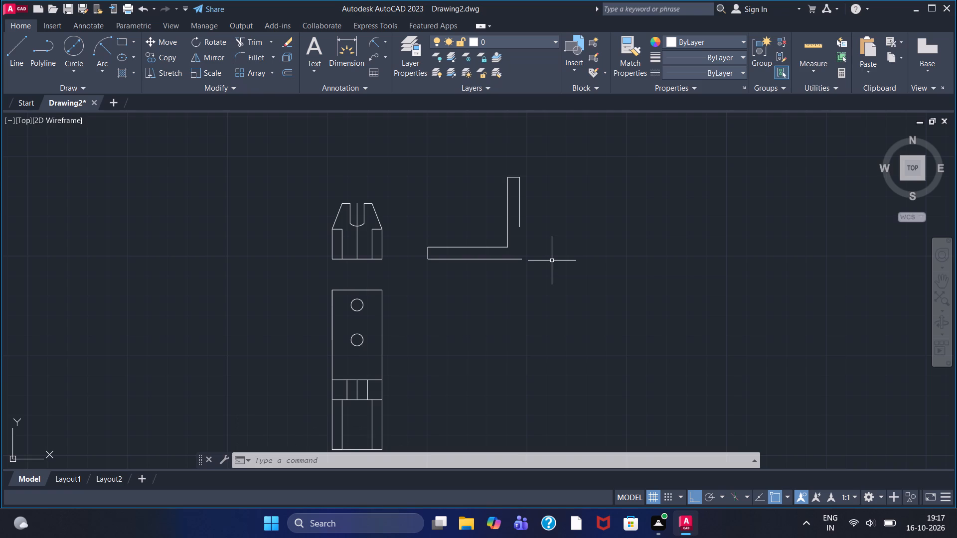
# Extend the side view's base with a horizontal line about 20 units long from its right end.
pyautogui.click(75, 45)
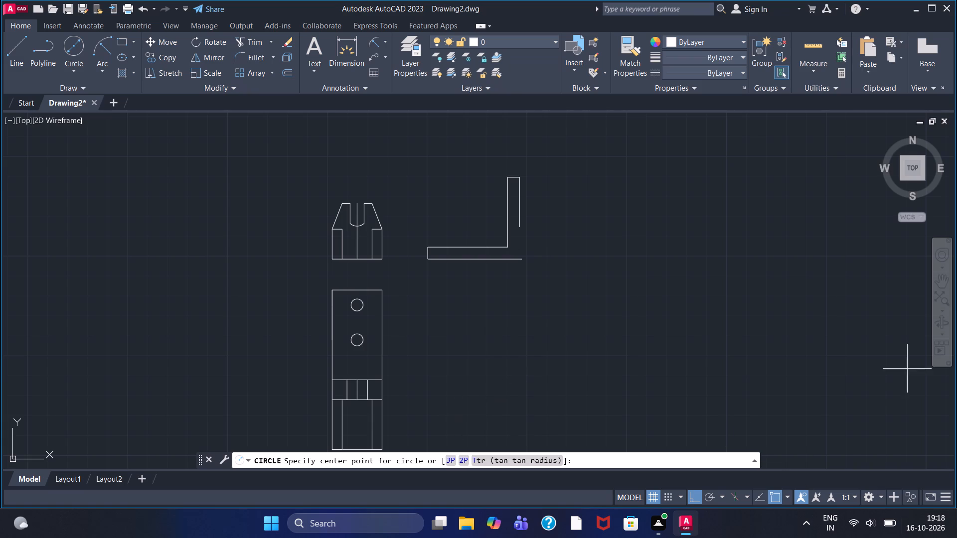
pyautogui.doubleClick(70, 50)
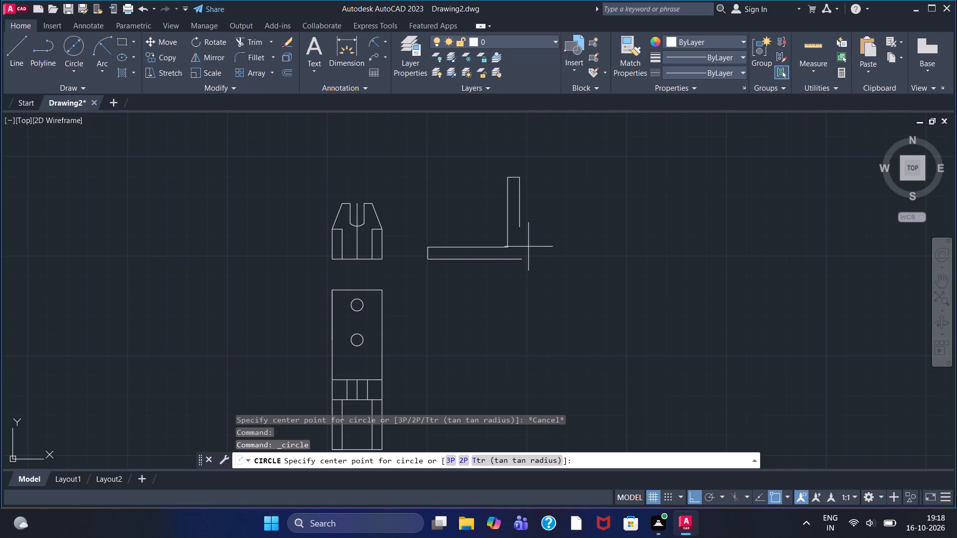
pyautogui.moveTo(11, 58); pyautogui.dragTo(14, 69)
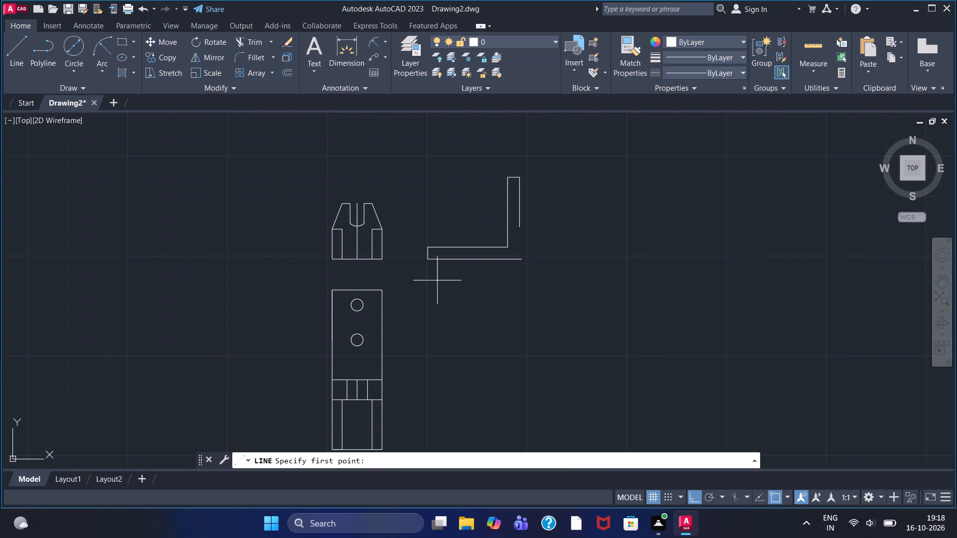
pyautogui.click(525, 258)
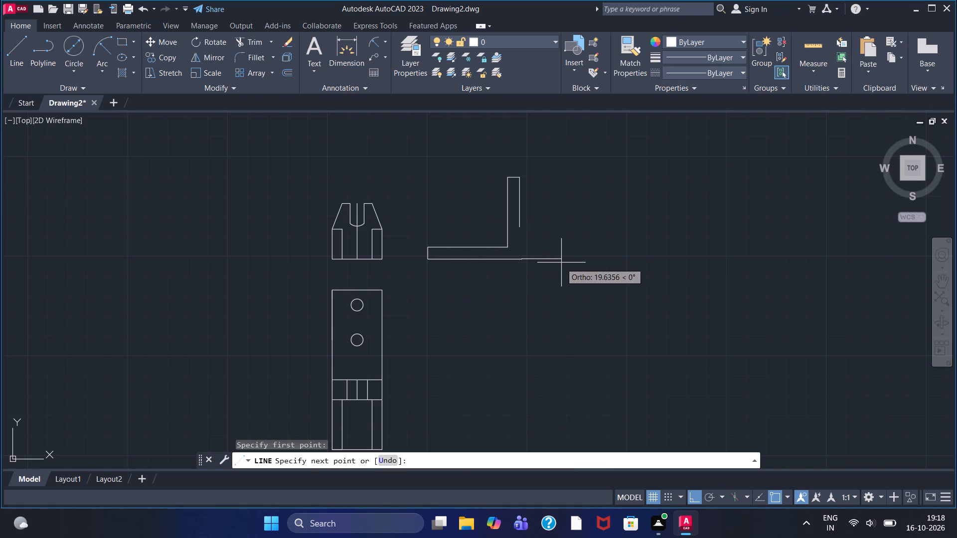
pyautogui.click(561, 263)
pyautogui.rightClick(548, 237)
pyautogui.click(562, 239)
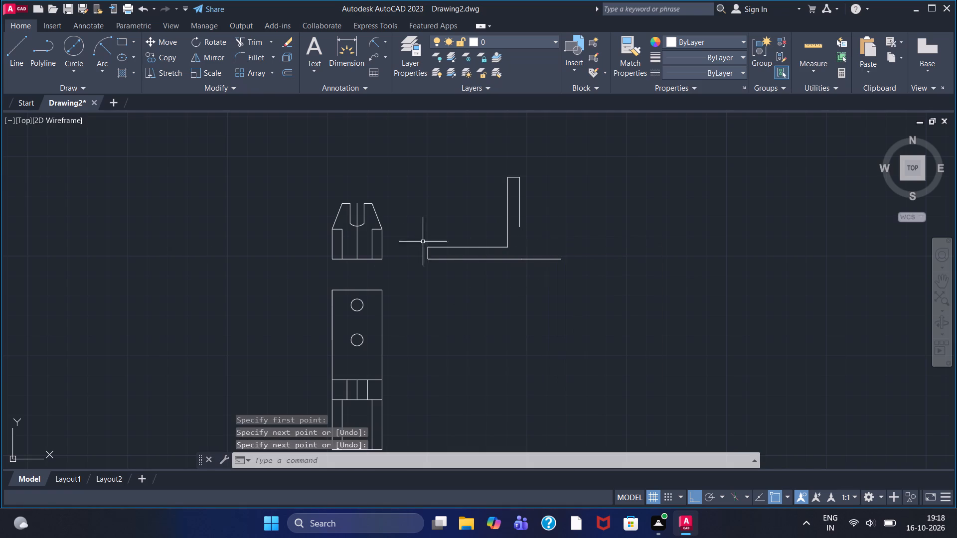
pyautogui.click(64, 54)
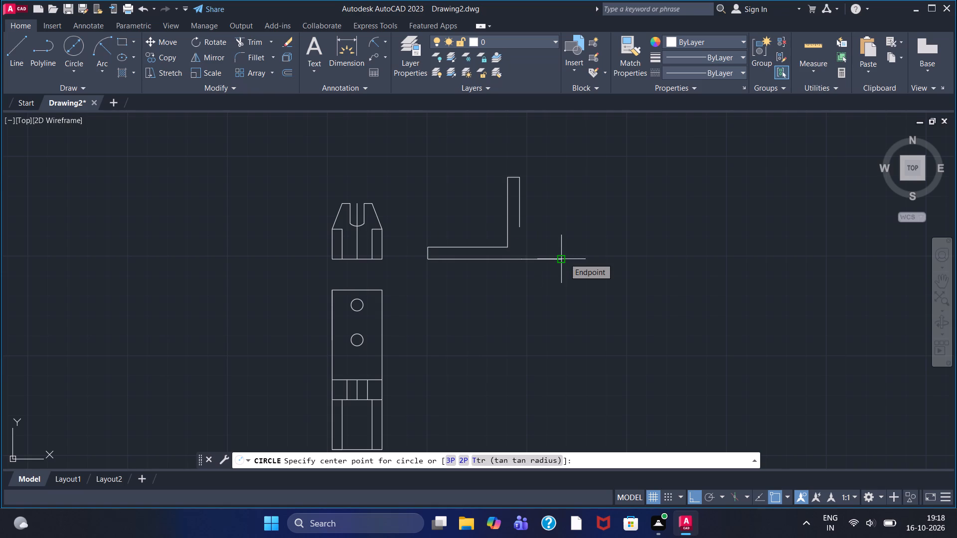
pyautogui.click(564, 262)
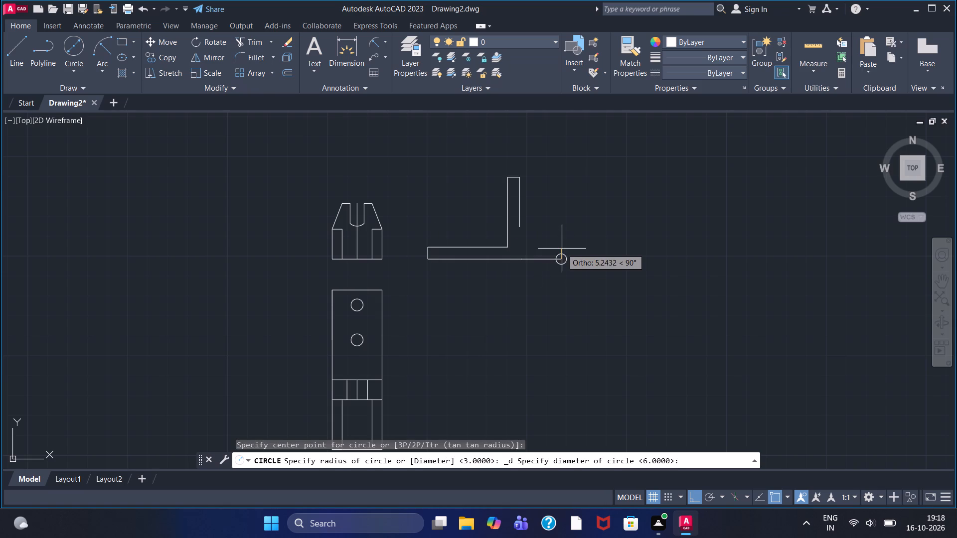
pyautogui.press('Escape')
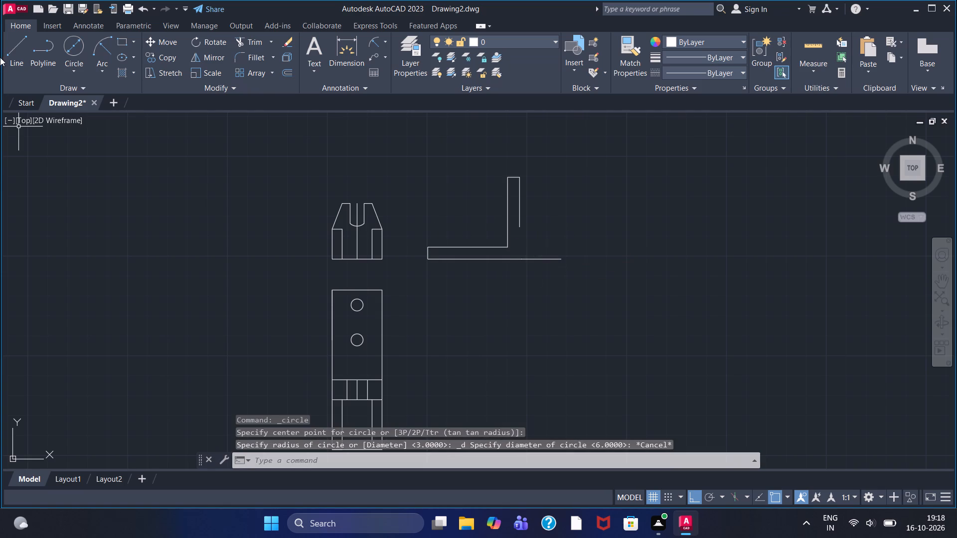
# Draw a 6-unit vertical line up from the right end of the side view's extended base line.
pyautogui.click(10, 49)
pyautogui.click(562, 259)
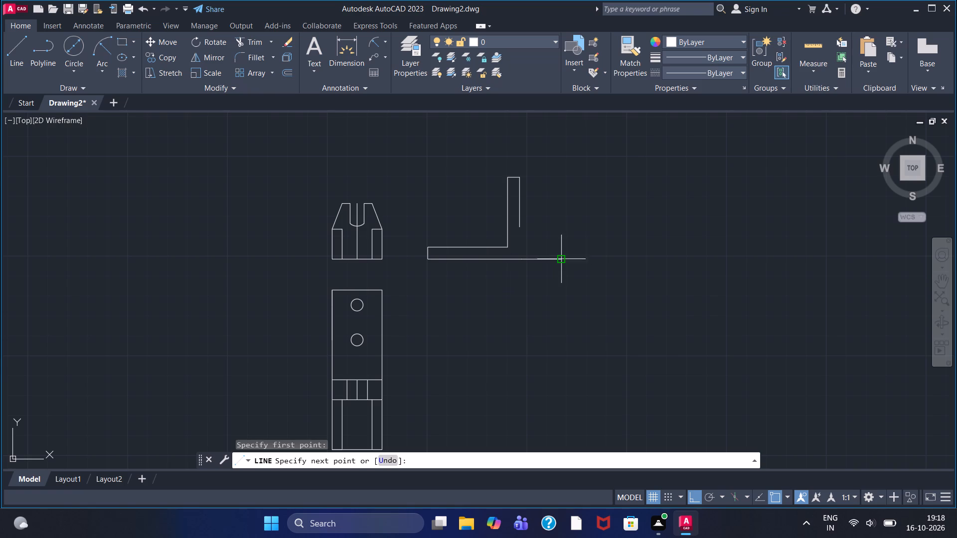
pyautogui.press('6')
pyautogui.press('Return')
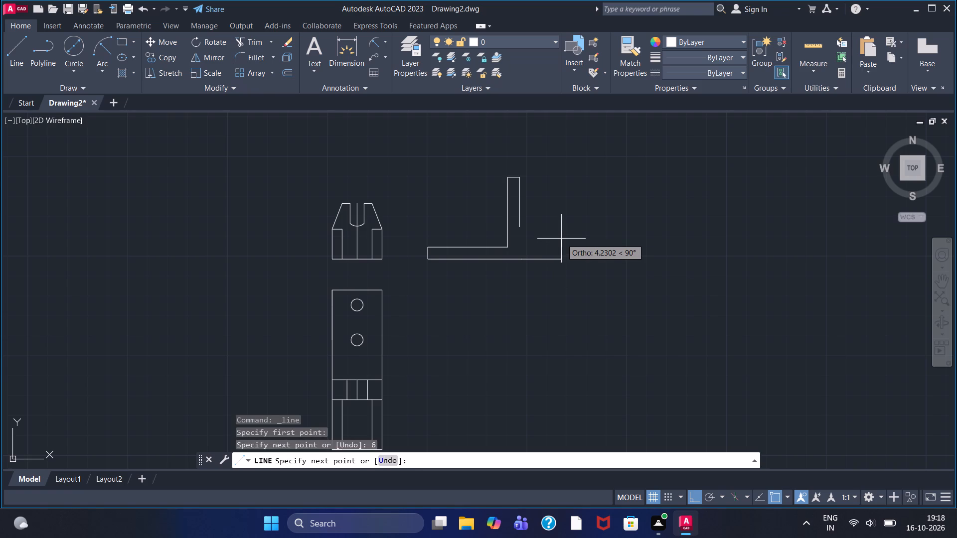
pyautogui.press('Escape')
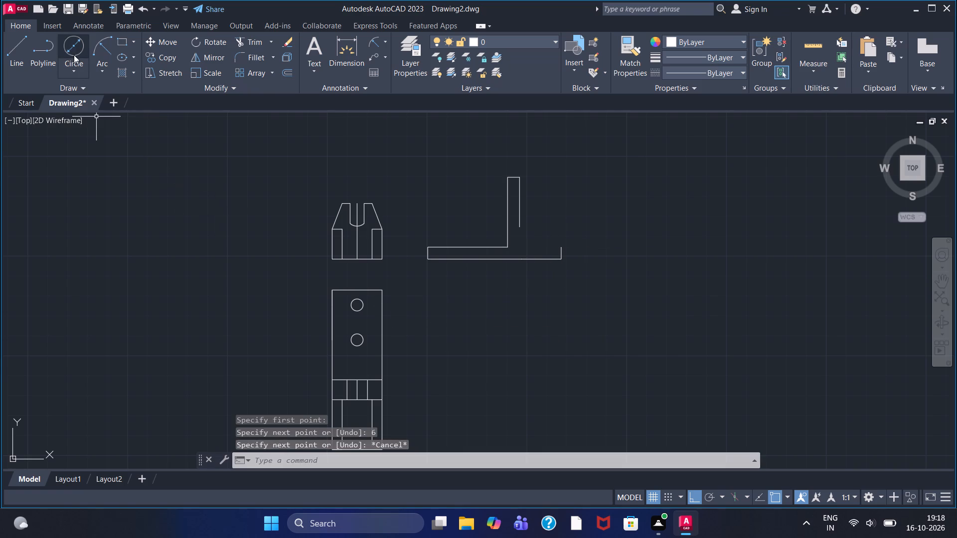
# Draw a 5-unit diameter circle centred on the upper end of the 6-unit vertical line at the base's right end.
pyautogui.click(73, 47)
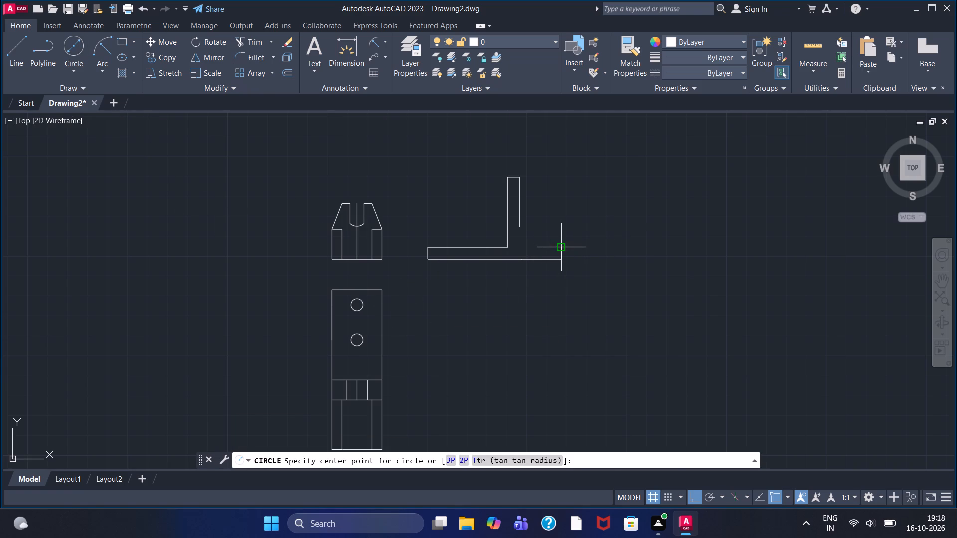
pyautogui.click(560, 245)
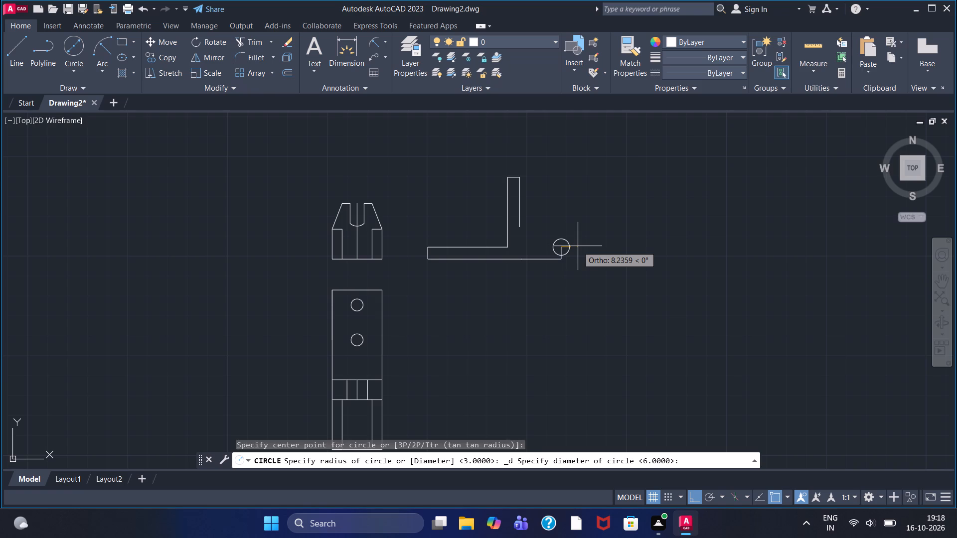
pyautogui.press('5')
pyautogui.press('Return')
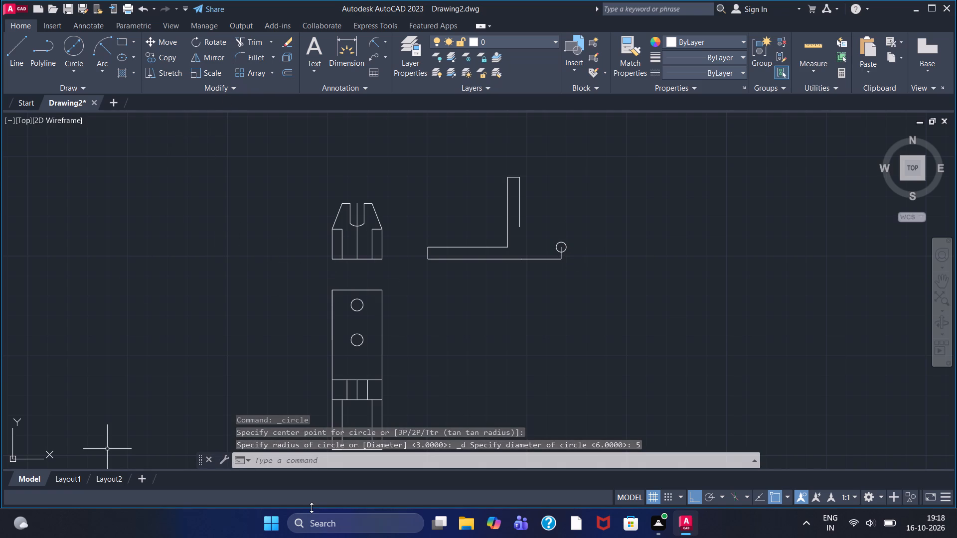
# Draw a 12-unit diameter circle concentric with the 5-unit circle at the base's right end.
pyautogui.click(77, 56)
pyautogui.scroll(-1, 552, 245)
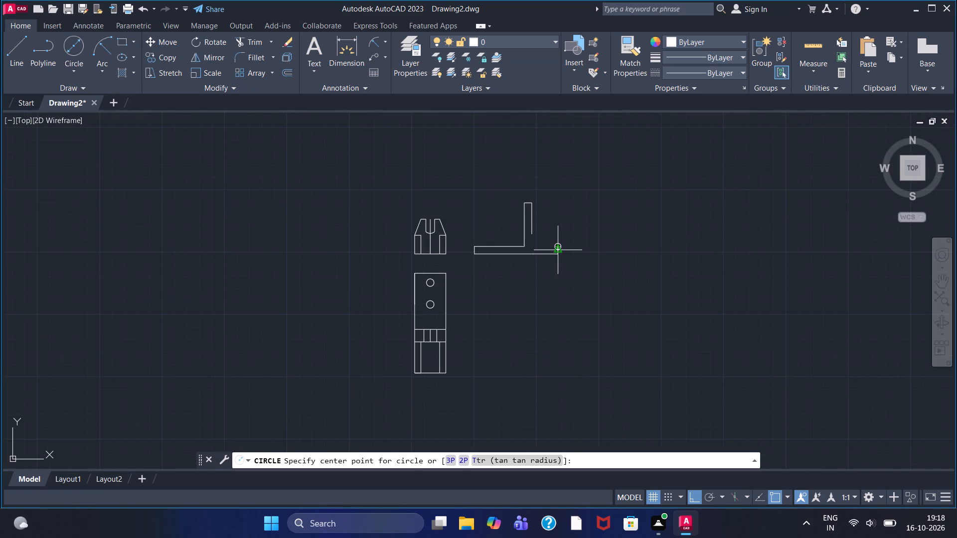
pyautogui.scroll(4, 557, 252)
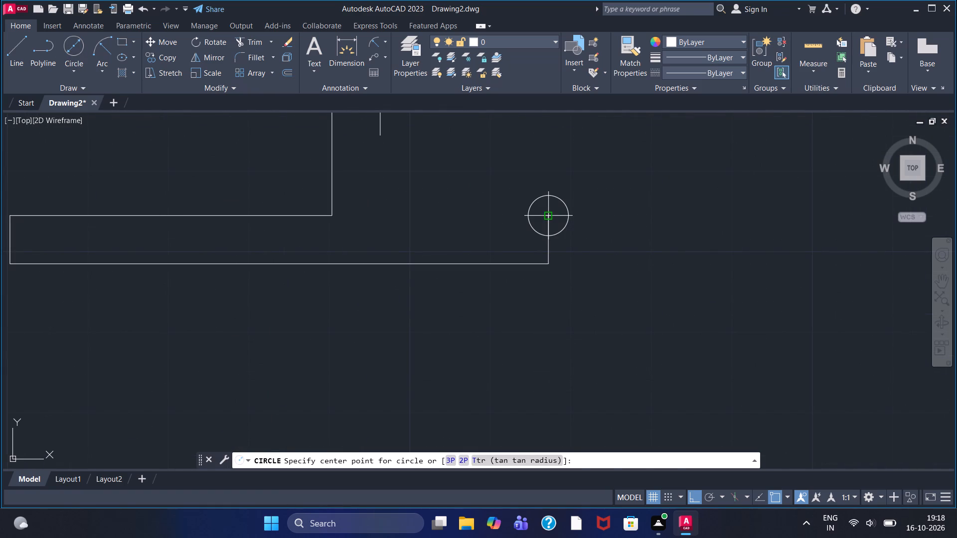
pyautogui.click(547, 217)
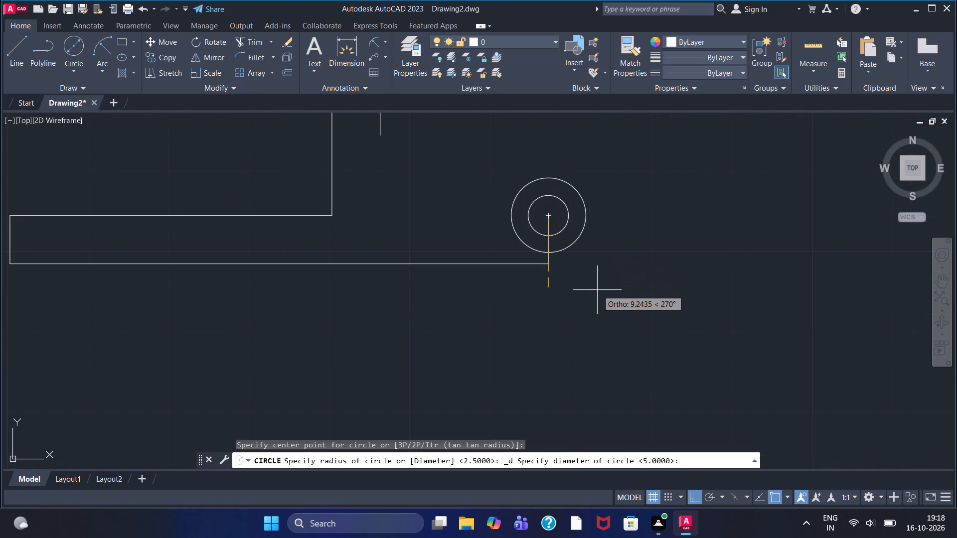
pyautogui.write('12')
pyautogui.press('Return')
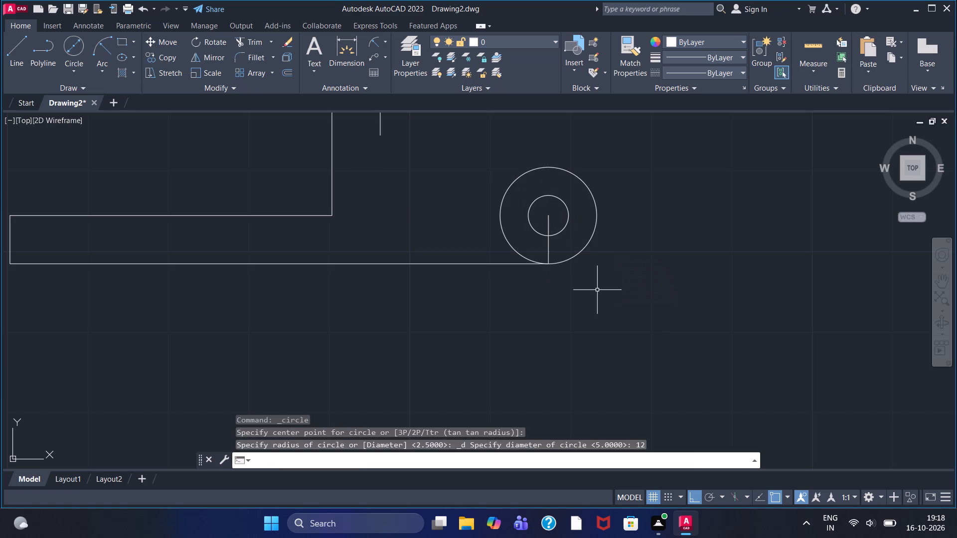
pyautogui.press('Escape')
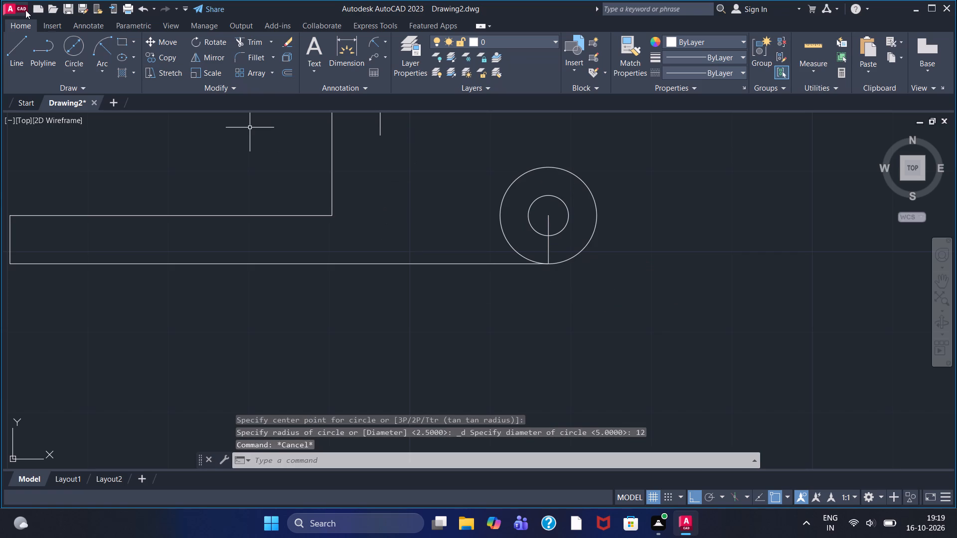
# Draw a vertical construction line from the circles' centre upward past the top of the 12-unit circle.
pyautogui.click(18, 46)
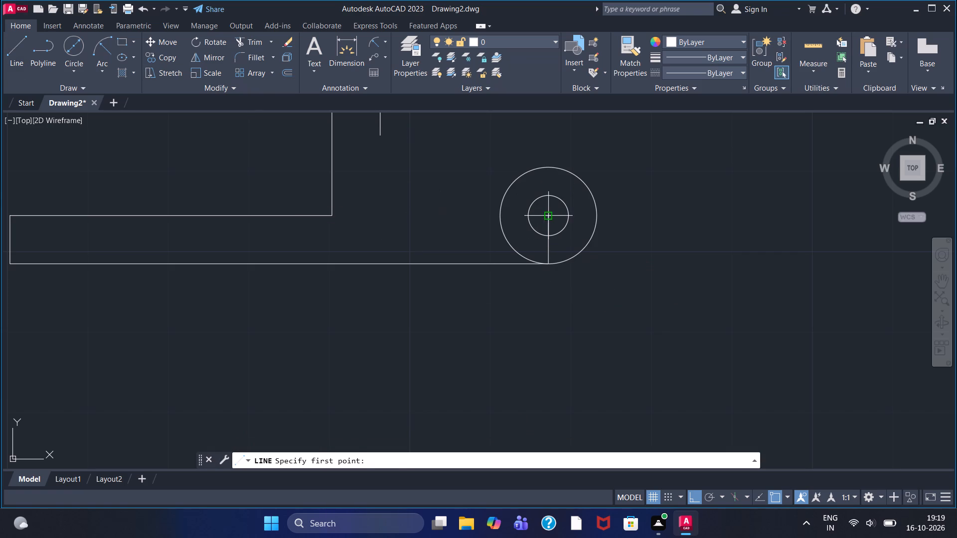
pyautogui.moveTo(547, 214); pyautogui.dragTo(547, 209)
pyautogui.click(543, 150)
pyautogui.rightClick(440, 152)
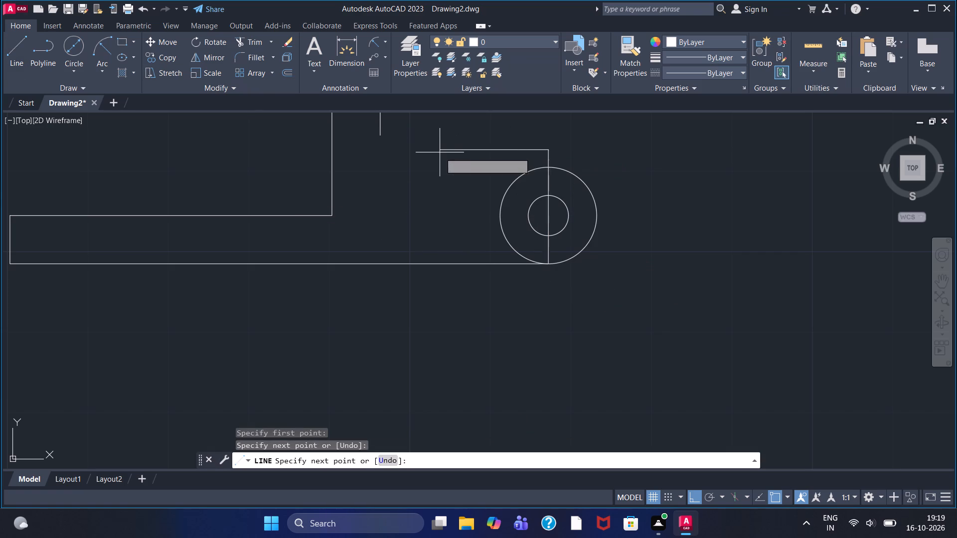
pyautogui.click(473, 160)
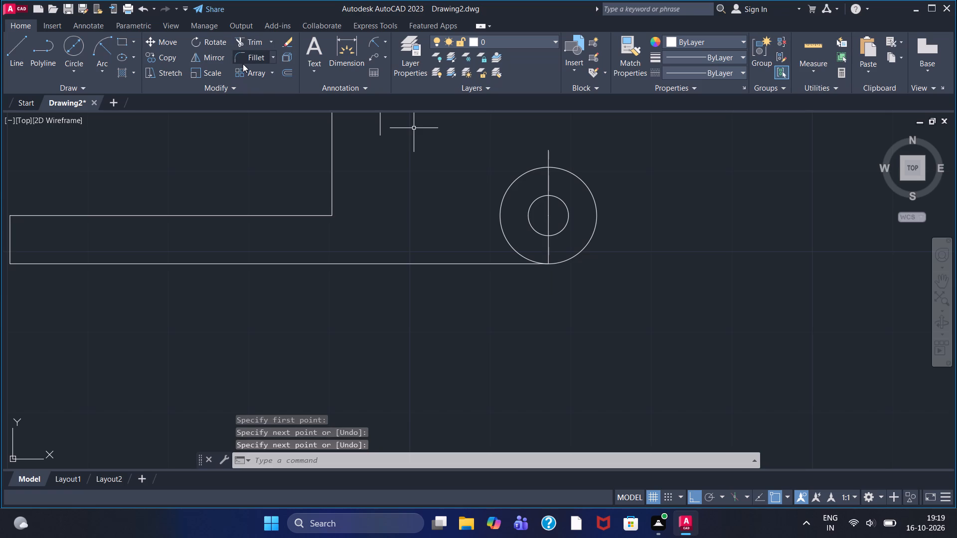
# Trim away the left half of the 12-unit circle and all vertical line segments through its centre.
pyautogui.click(248, 43)
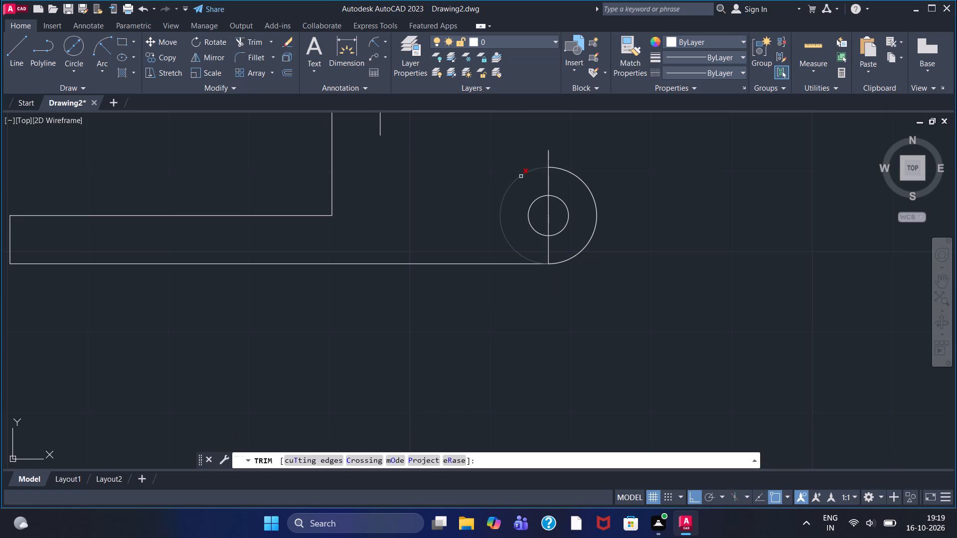
pyautogui.click(521, 176)
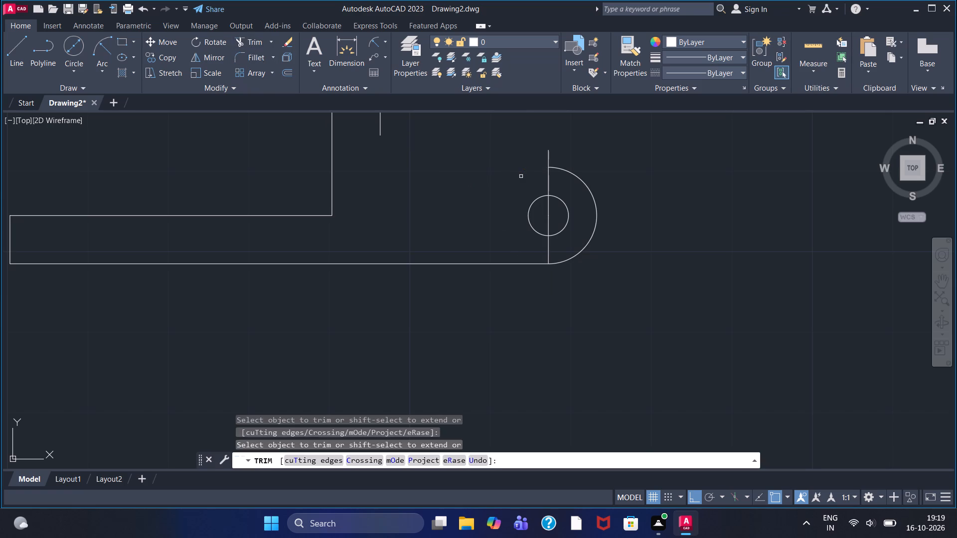
pyautogui.click(549, 152)
pyautogui.click(548, 182)
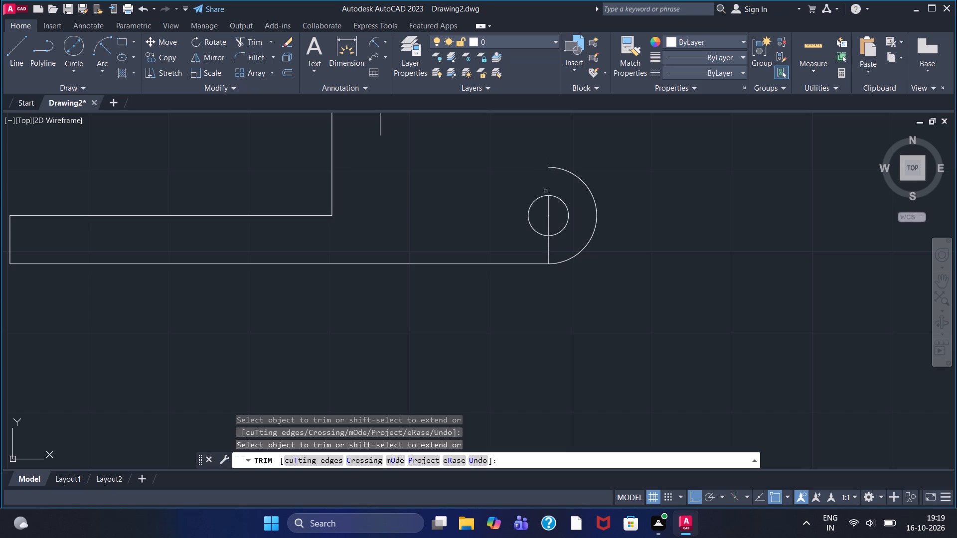
pyautogui.click(550, 203)
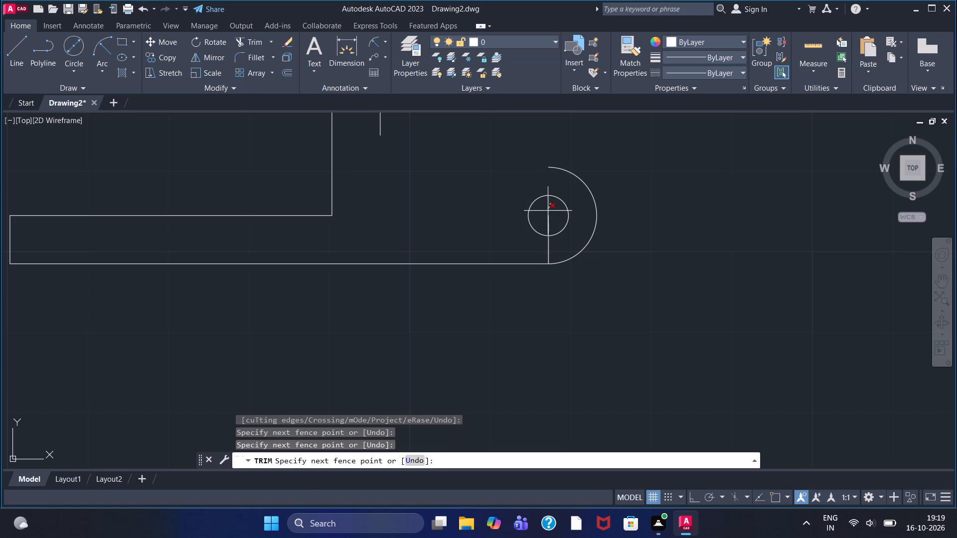
pyautogui.click(548, 211)
pyautogui.click(550, 225)
pyautogui.click(548, 246)
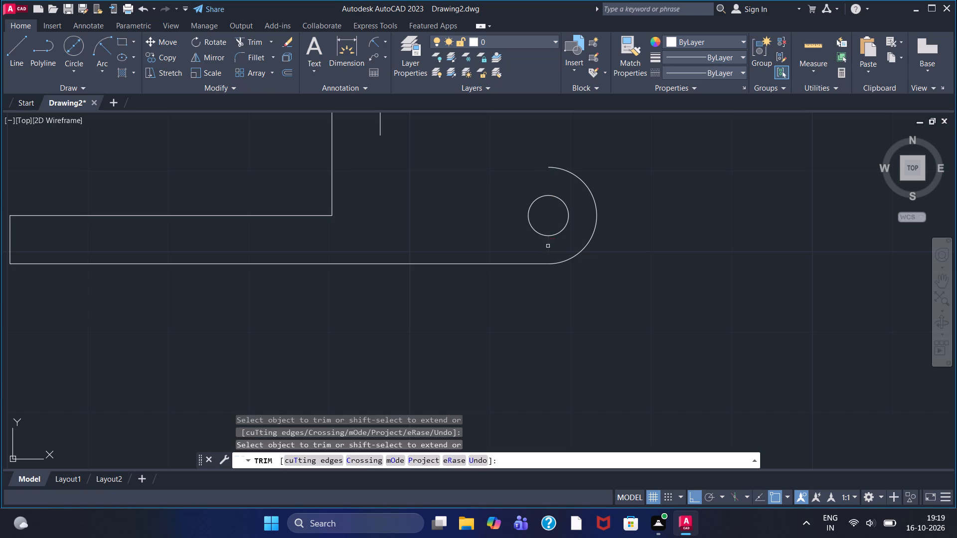
# Draw a sloped line from the lower end of the upright's right edge to the top end of the rounded arc, with ortho off.
pyautogui.click(20, 48)
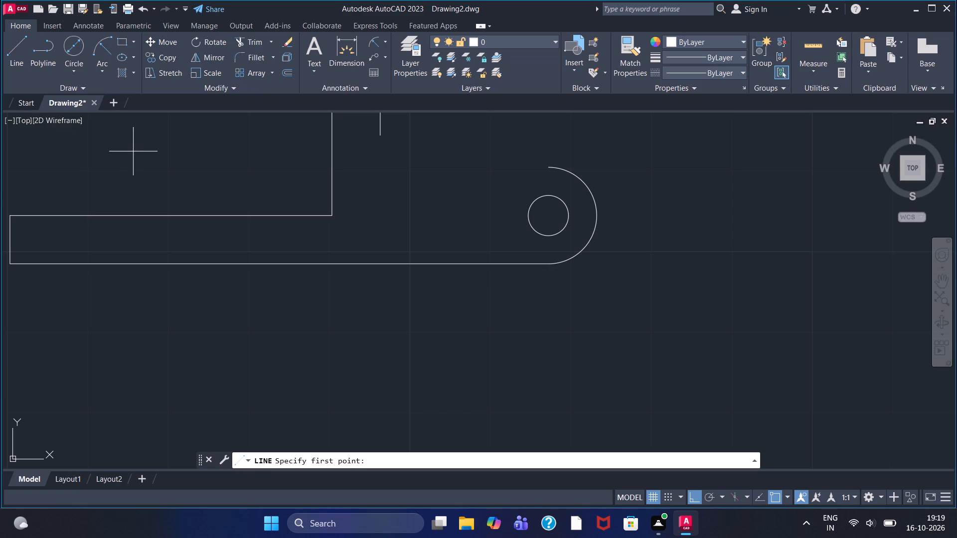
pyautogui.moveTo(432, 193); pyautogui.dragTo(430, 261, button='middle')
pyautogui.click(9, 41)
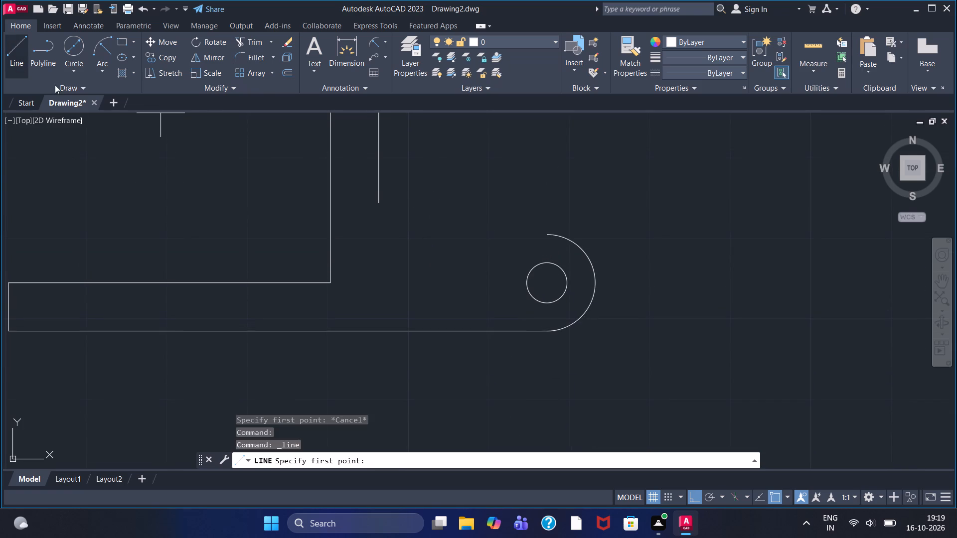
pyautogui.press('F8')
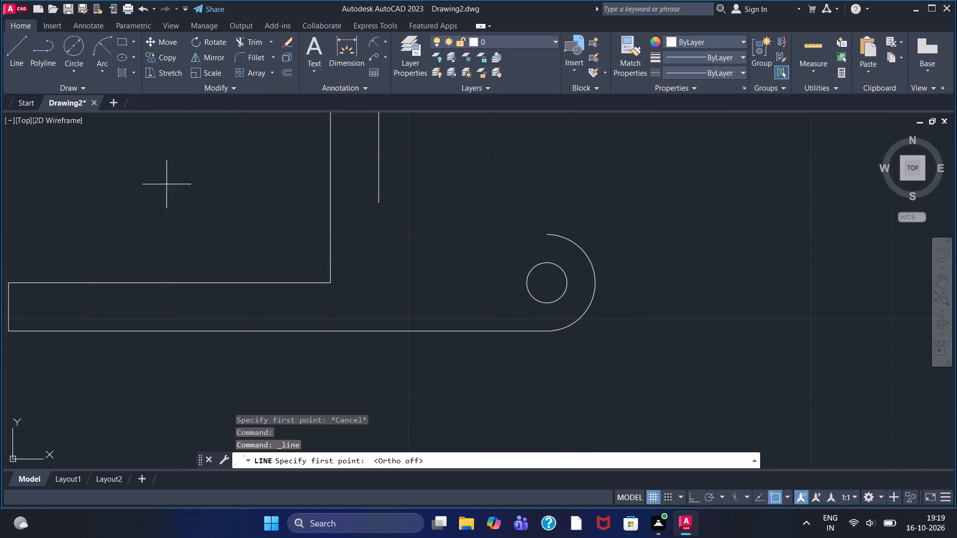
pyautogui.click(379, 202)
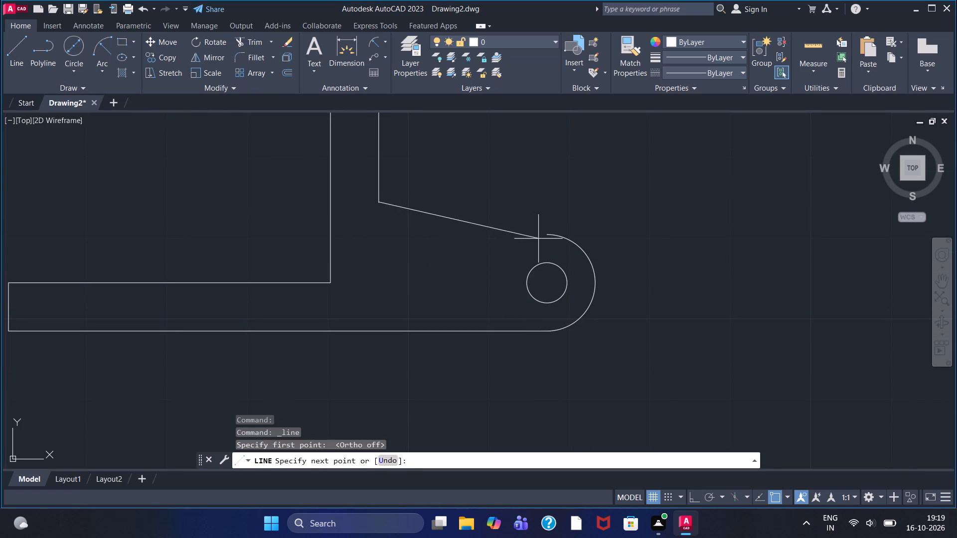
pyautogui.click(550, 235)
pyautogui.rightClick(535, 185)
pyautogui.click(552, 190)
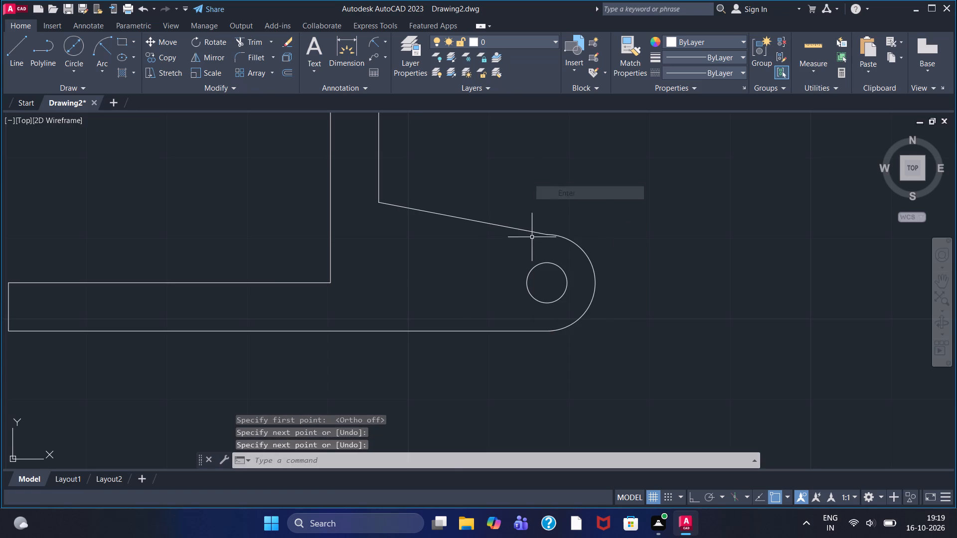
# With ortho on, draw a connected zigzag line across the side view's base, with three verticals about 14 units long spaced 5 units apart.
pyautogui.scroll(-3, 532, 237)
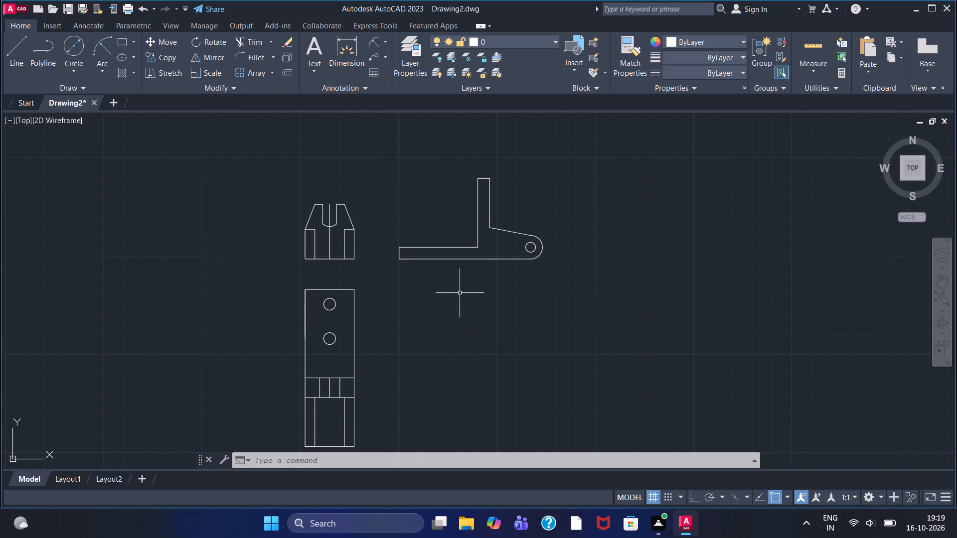
pyautogui.scroll(-1, 452, 234)
pyautogui.scroll(3, 462, 239)
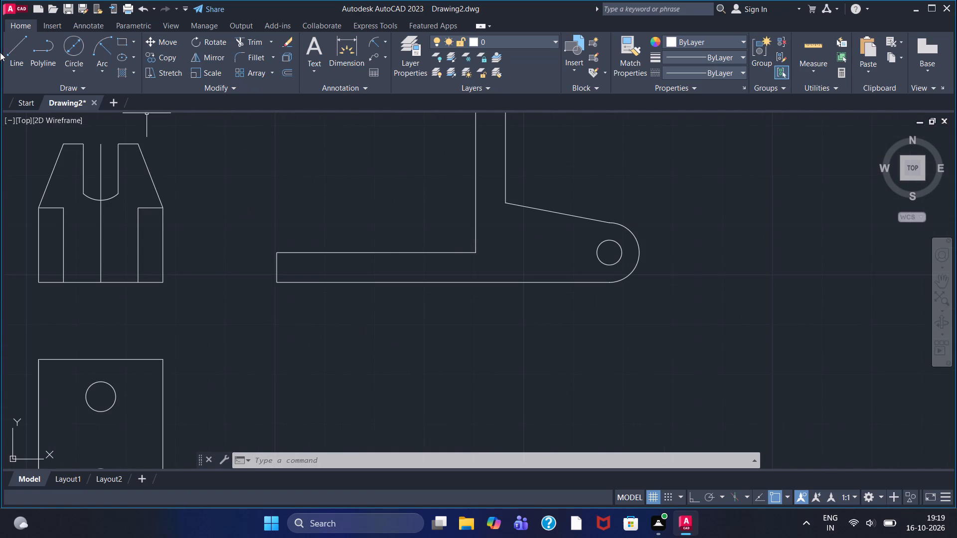
pyautogui.click(7, 42)
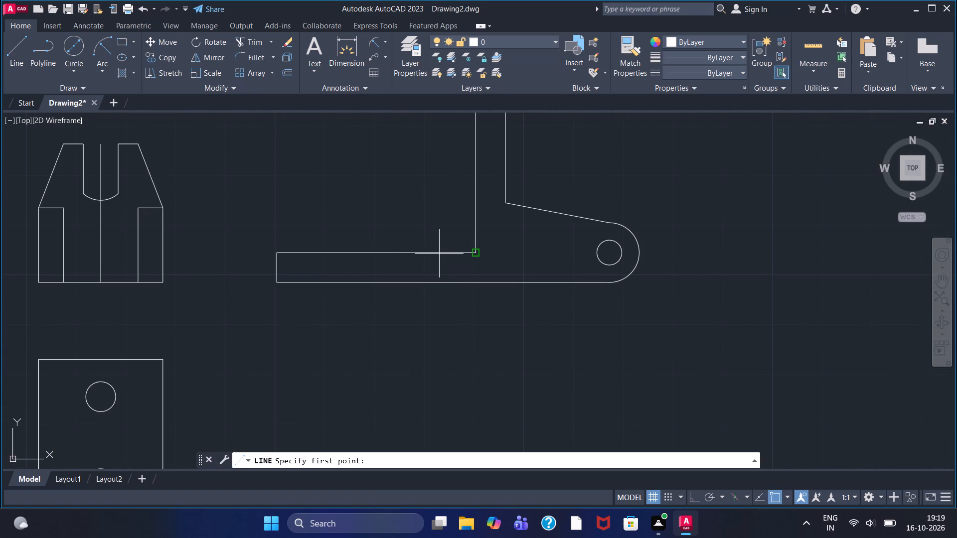
pyautogui.click(428, 243)
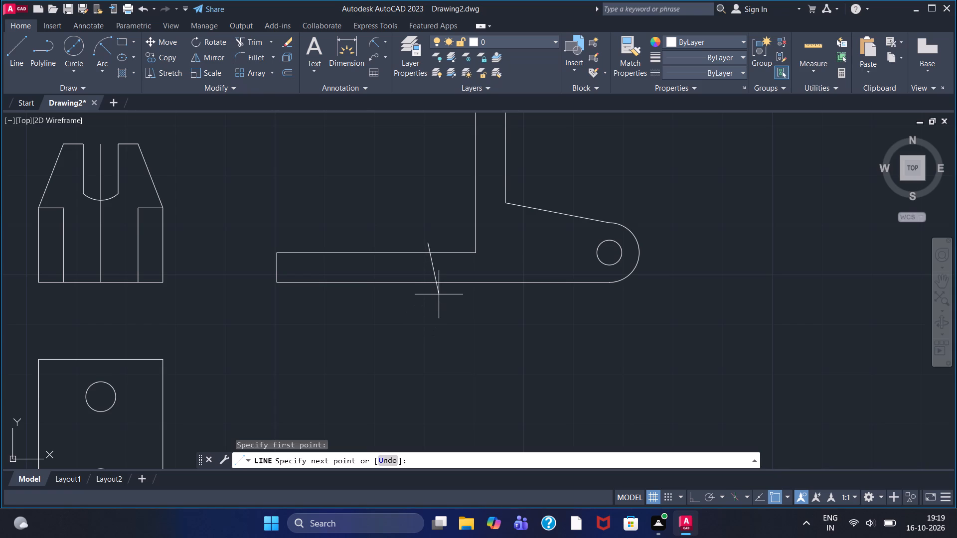
pyautogui.press('F8')
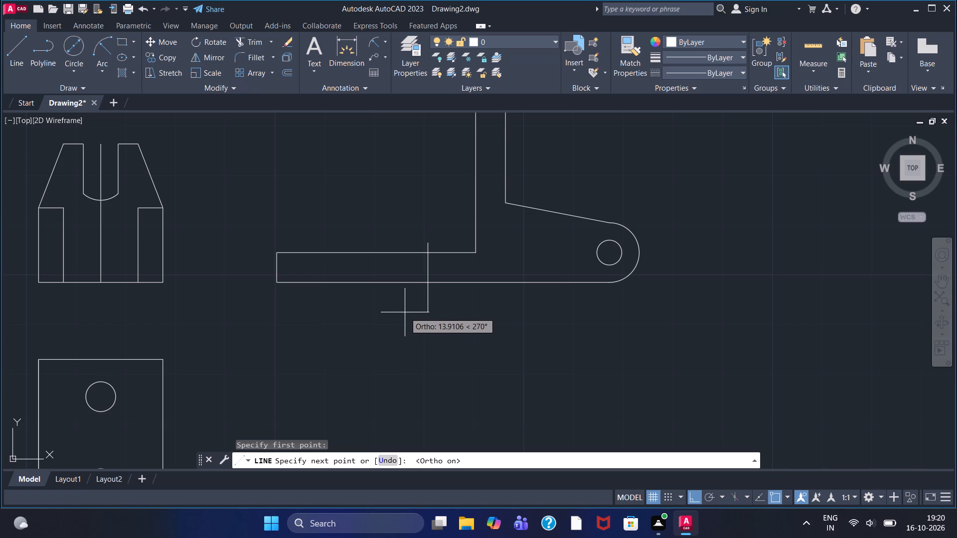
pyautogui.click(405, 312)
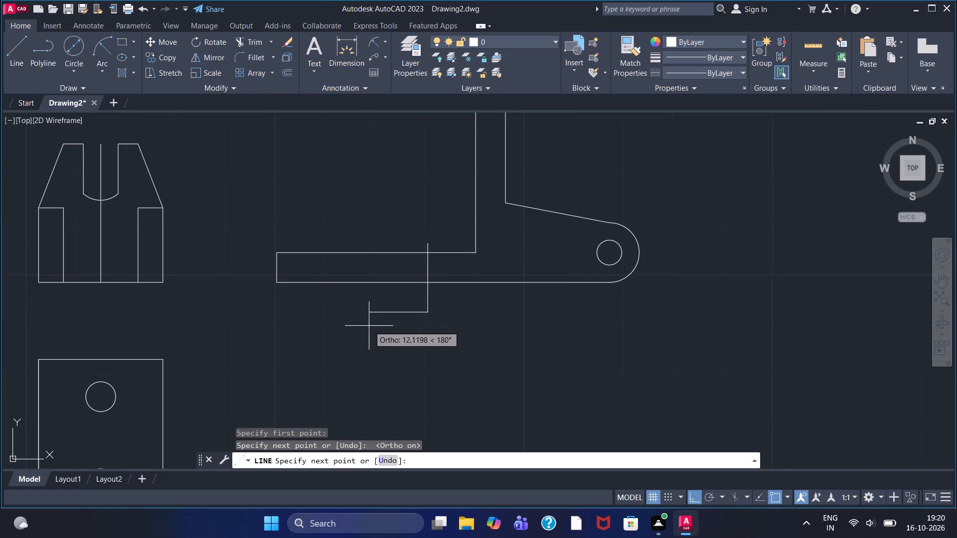
pyautogui.press('5')
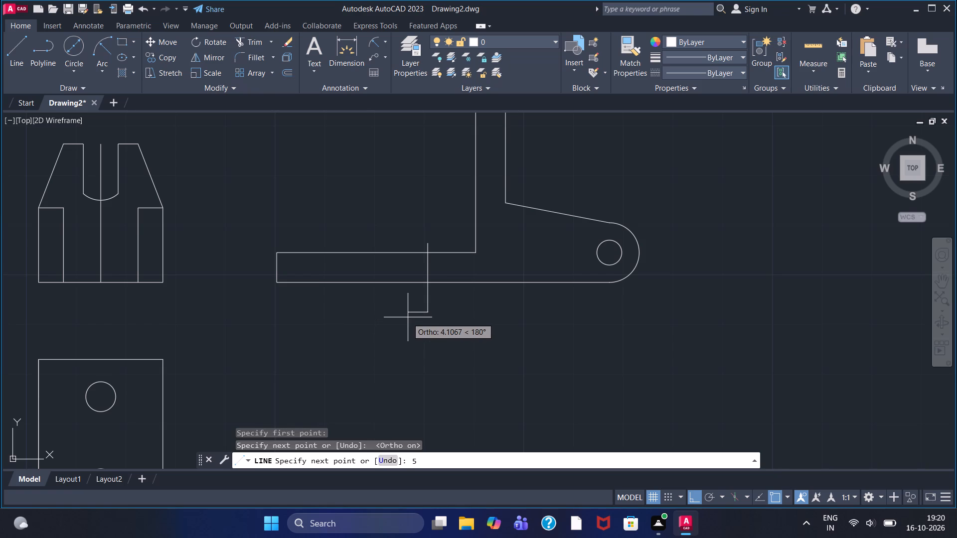
pyautogui.press('Return')
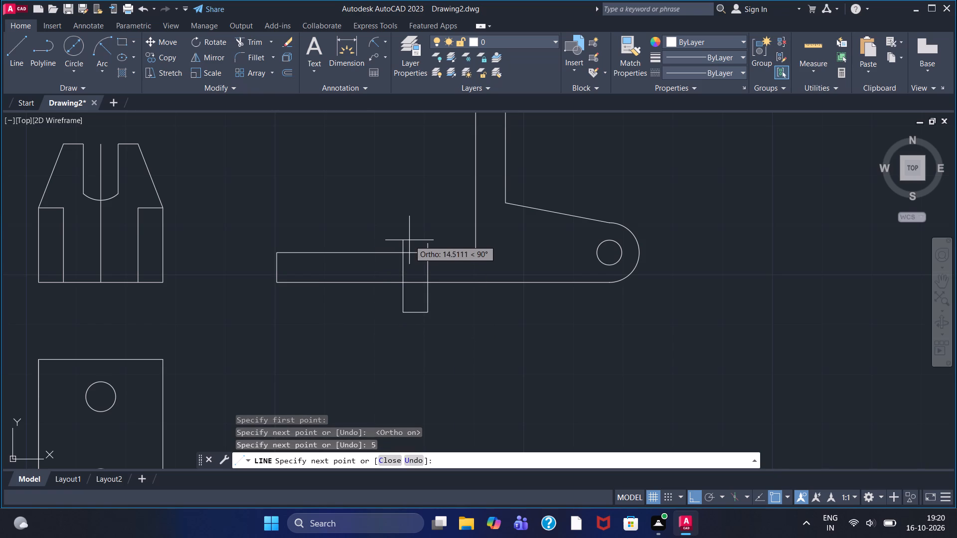
pyautogui.click(409, 240)
pyautogui.press('5')
pyautogui.press('Return')
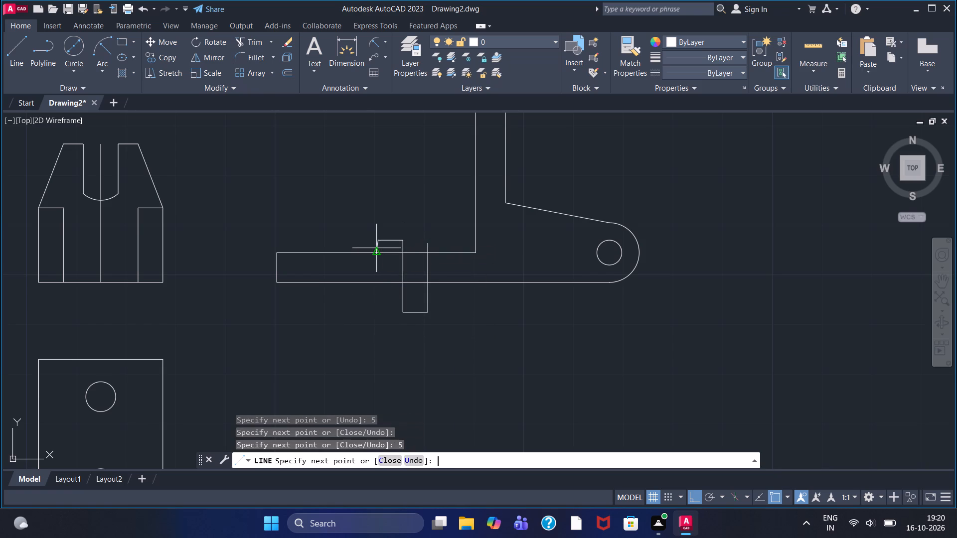
pyautogui.click(377, 311)
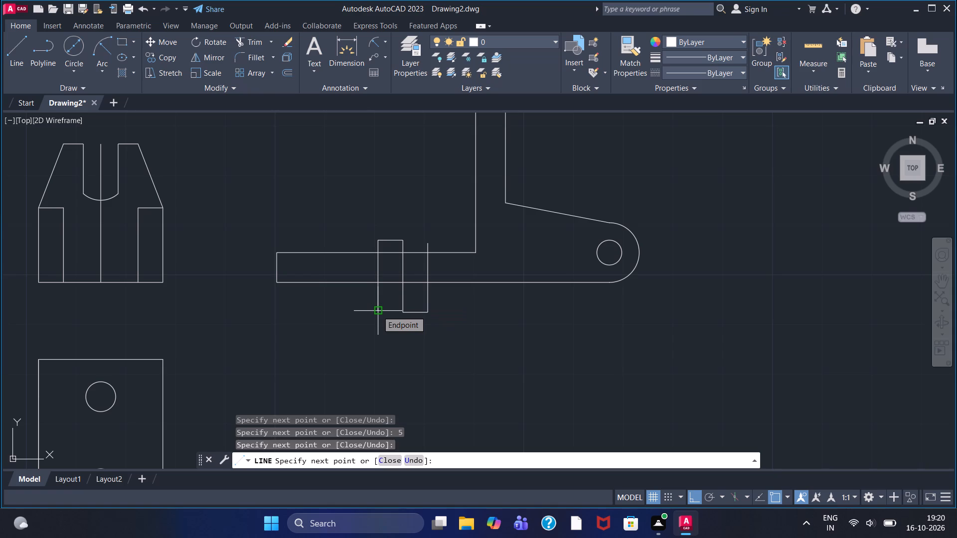
pyautogui.rightClick(335, 338)
pyautogui.doubleClick(358, 349)
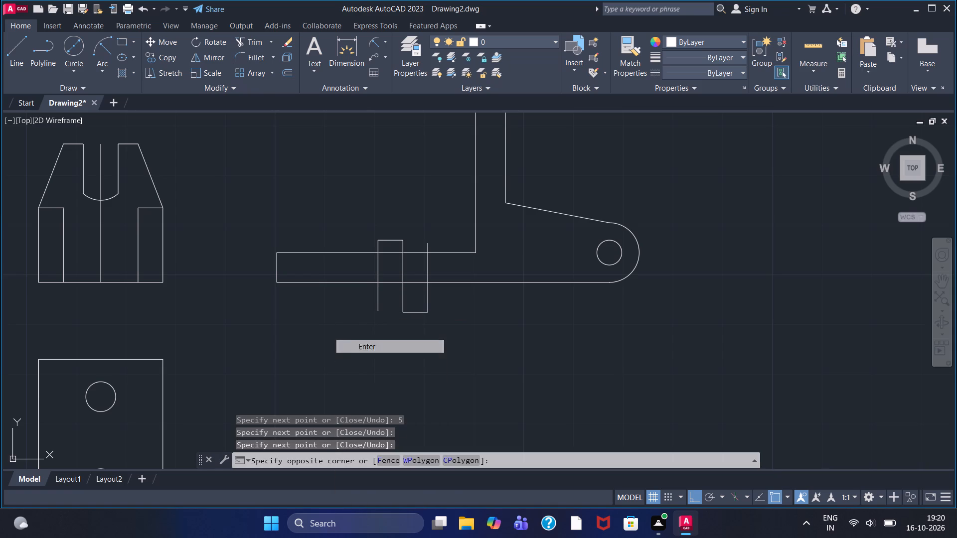
pyautogui.click(372, 219)
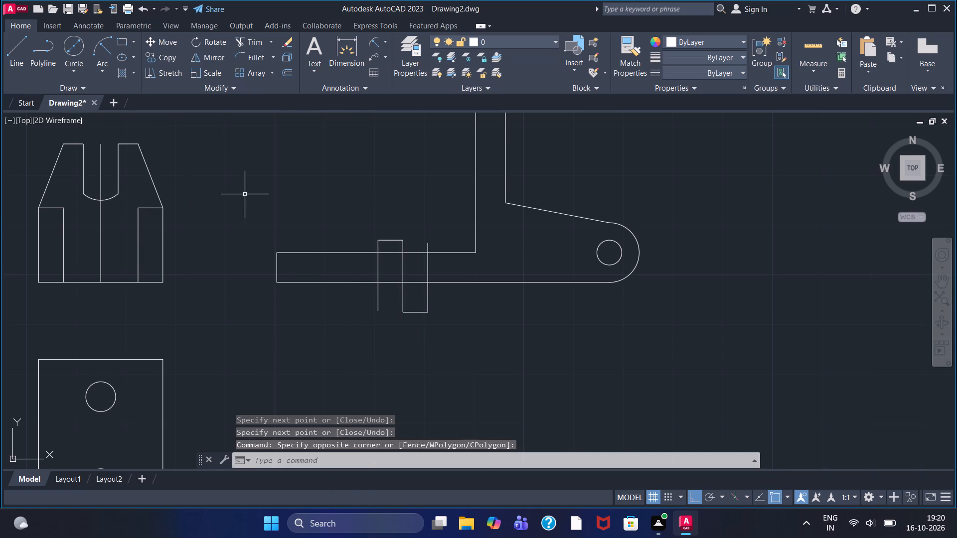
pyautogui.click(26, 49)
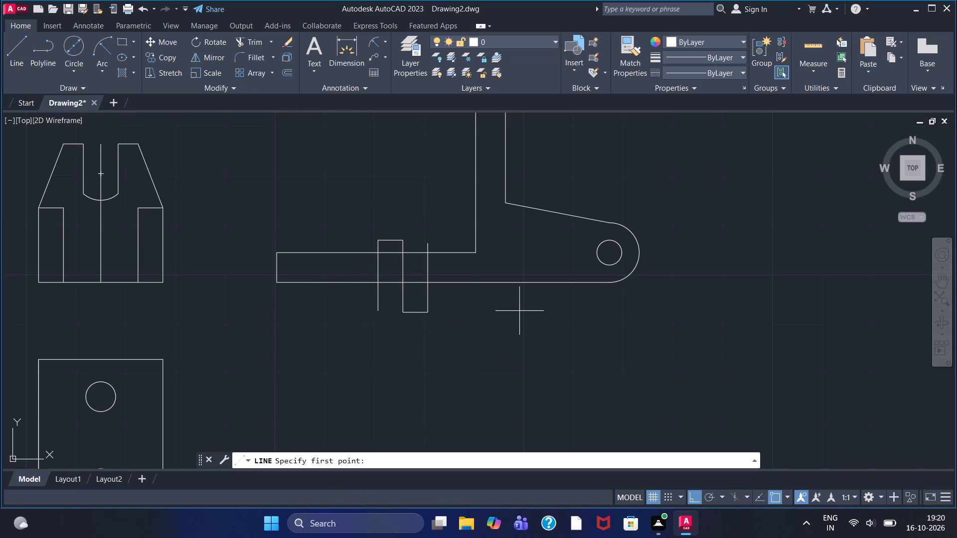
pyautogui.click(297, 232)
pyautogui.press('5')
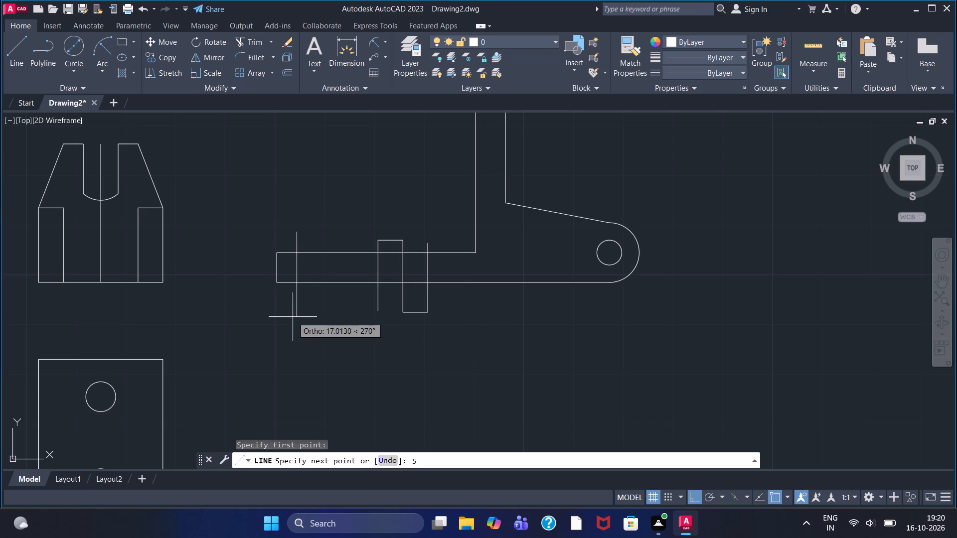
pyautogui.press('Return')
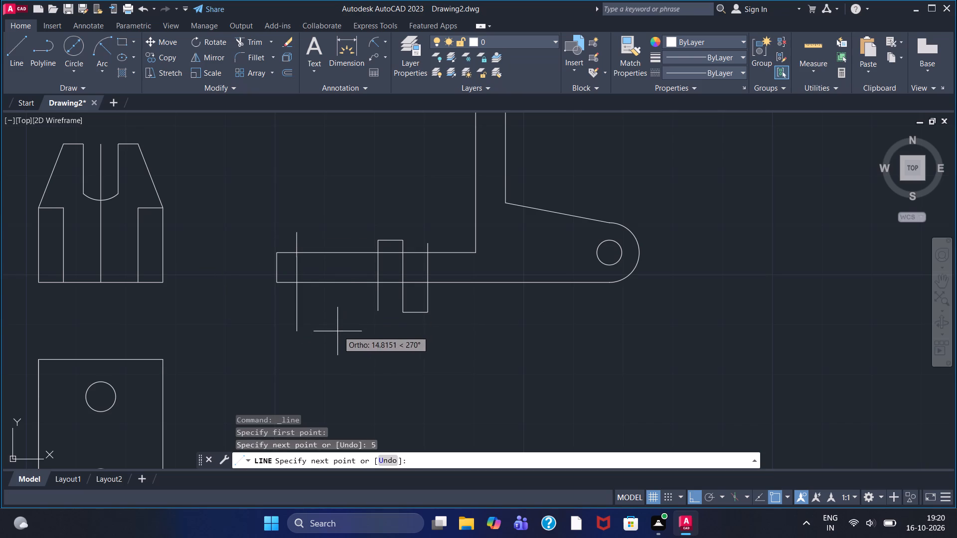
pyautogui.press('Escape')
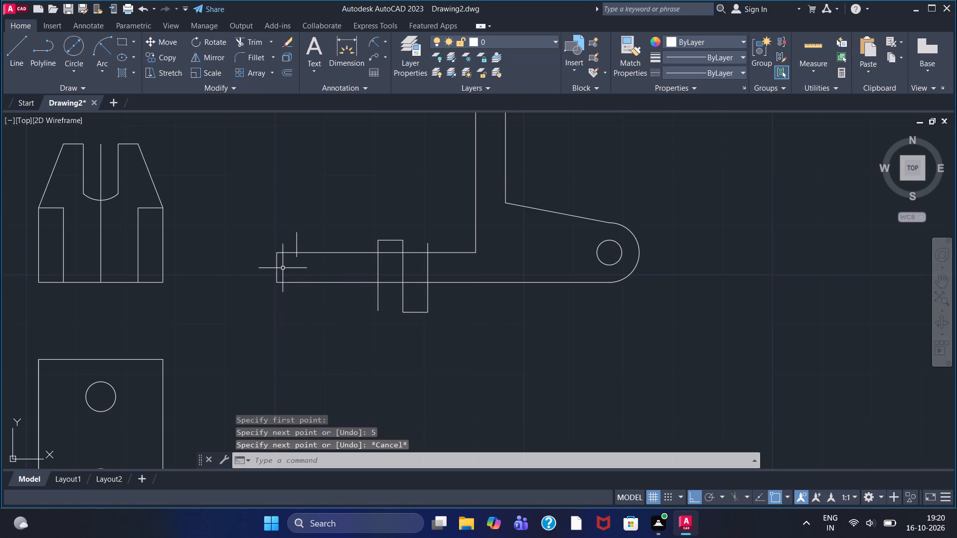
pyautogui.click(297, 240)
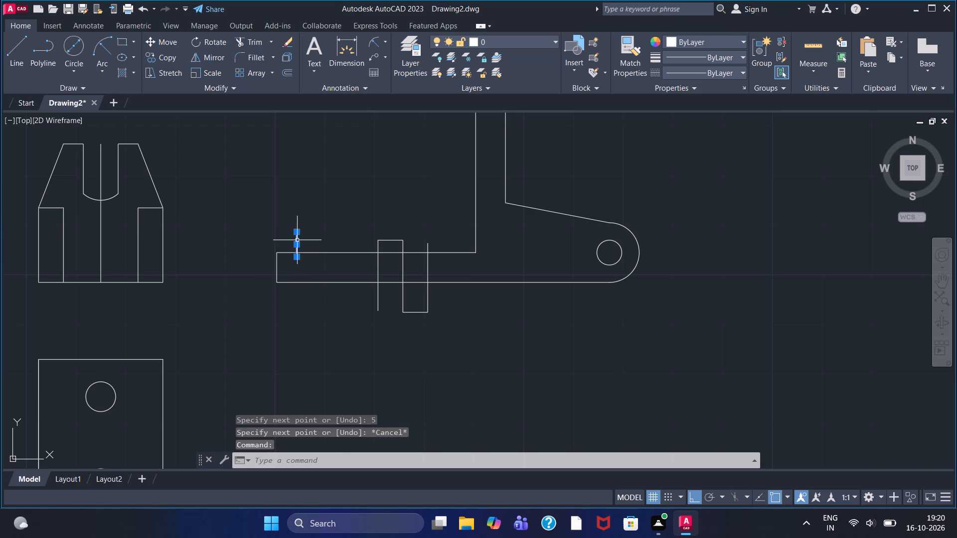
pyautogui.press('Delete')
# Draw a connected zigzag line across the left end of the side view's base, with three verticals about 15.5 units long spaced 5 units apart.
pyautogui.click(12, 61)
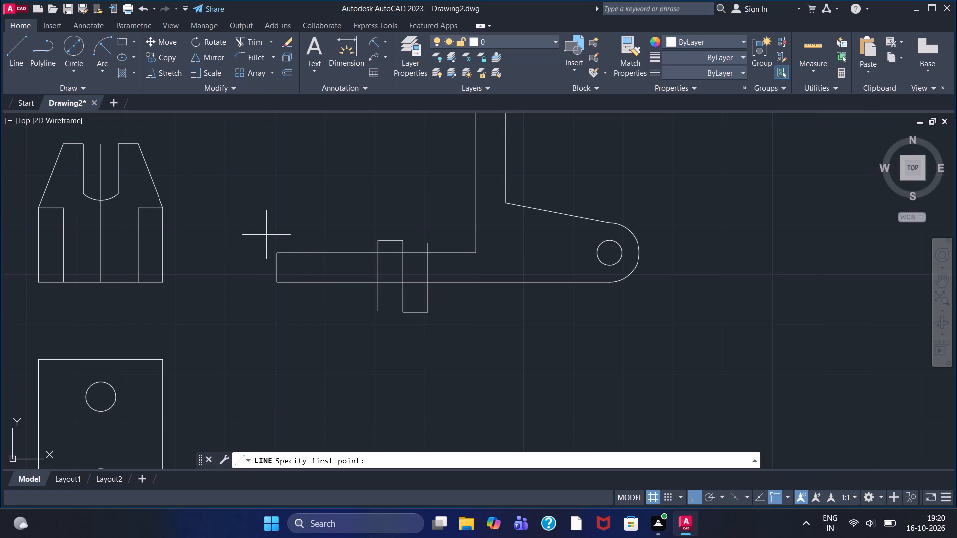
pyautogui.click(290, 235)
pyautogui.click(296, 312)
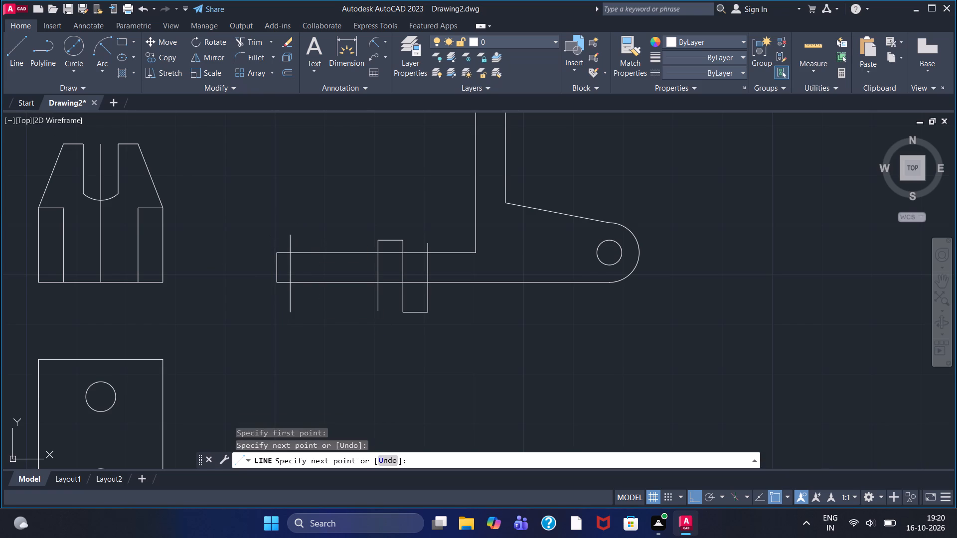
pyautogui.press('5')
pyautogui.press('Return')
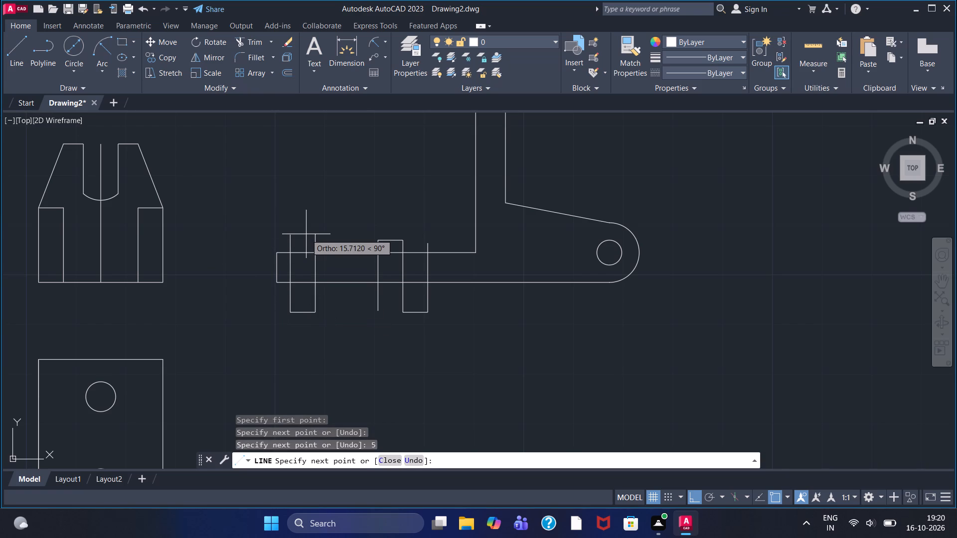
pyautogui.click(306, 234)
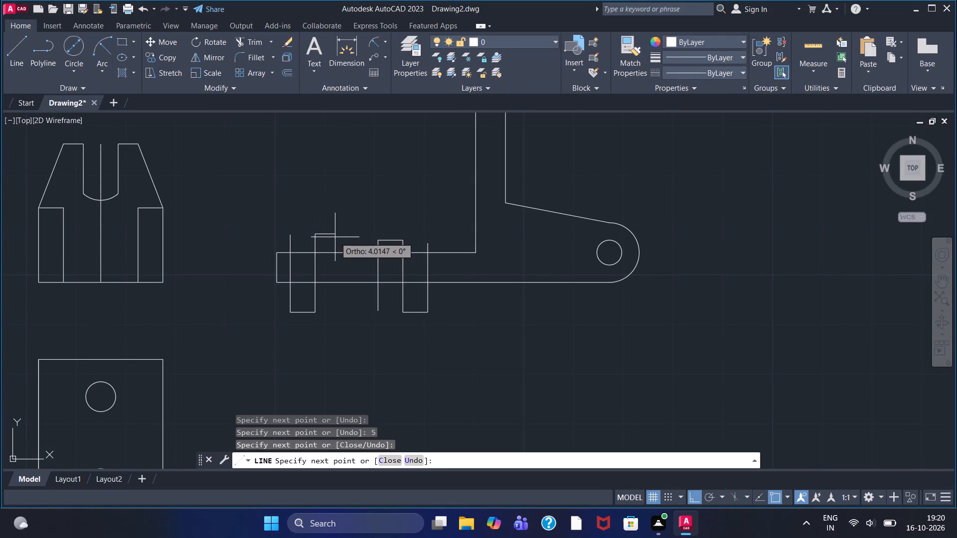
pyautogui.press('5')
pyautogui.press('Return')
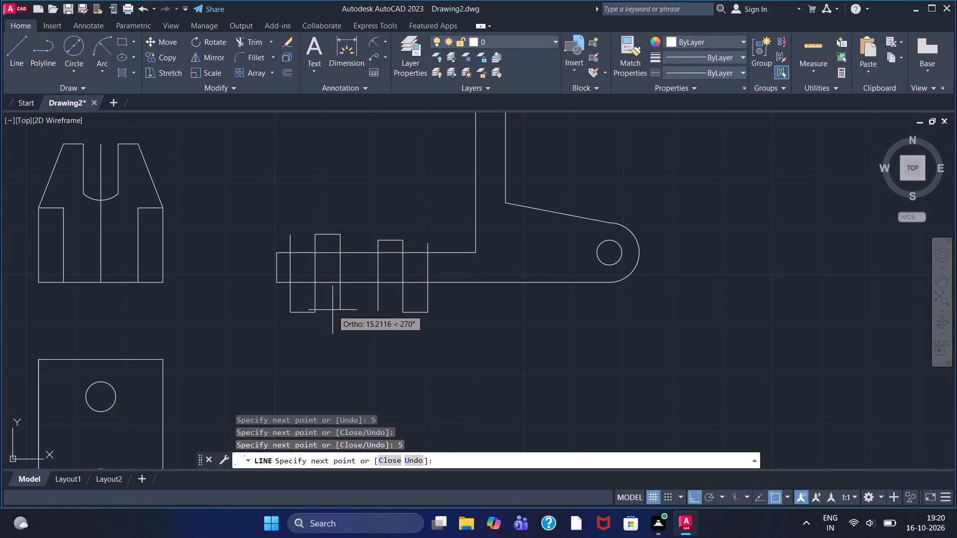
pyautogui.click(332, 310)
pyautogui.press('Escape')
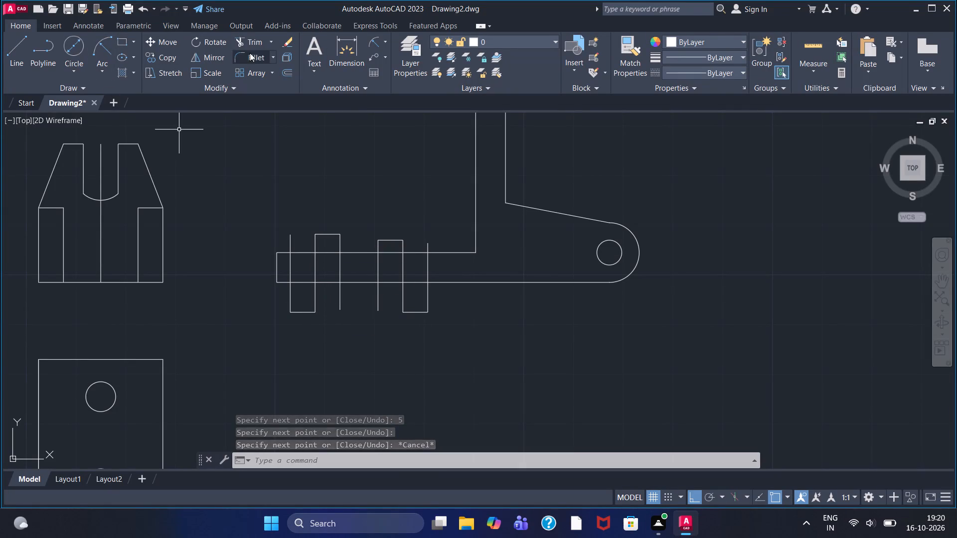
# Trim away the parts of the left zigzag extending above and below the side view's base, keeping three verticals inside it.
pyautogui.click(252, 40)
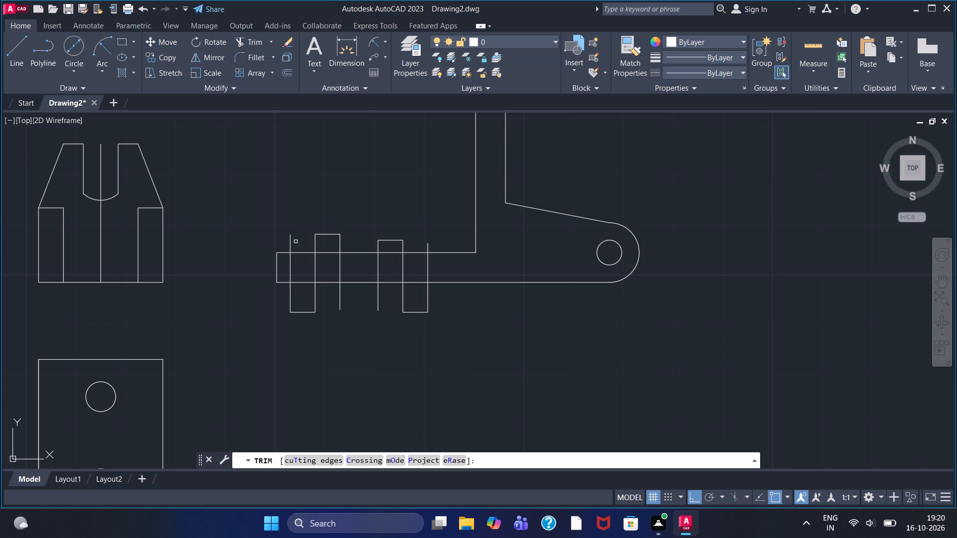
pyautogui.click(289, 243)
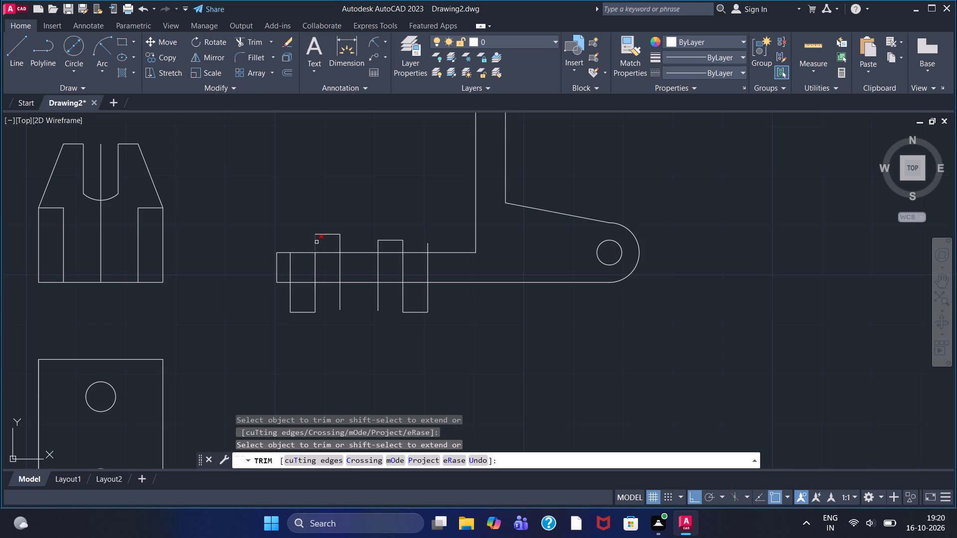
pyautogui.click(317, 242)
pyautogui.click(319, 234)
pyautogui.click(341, 241)
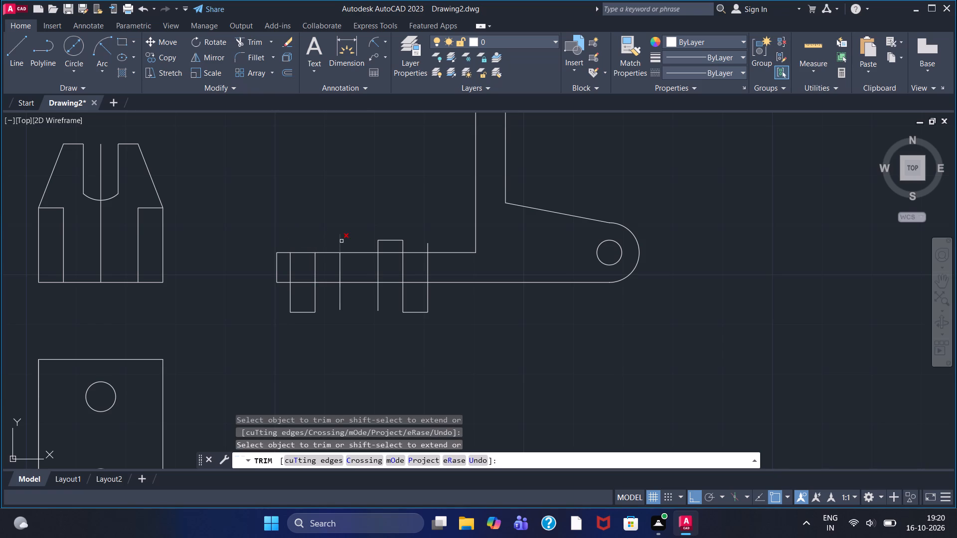
pyautogui.click(339, 299)
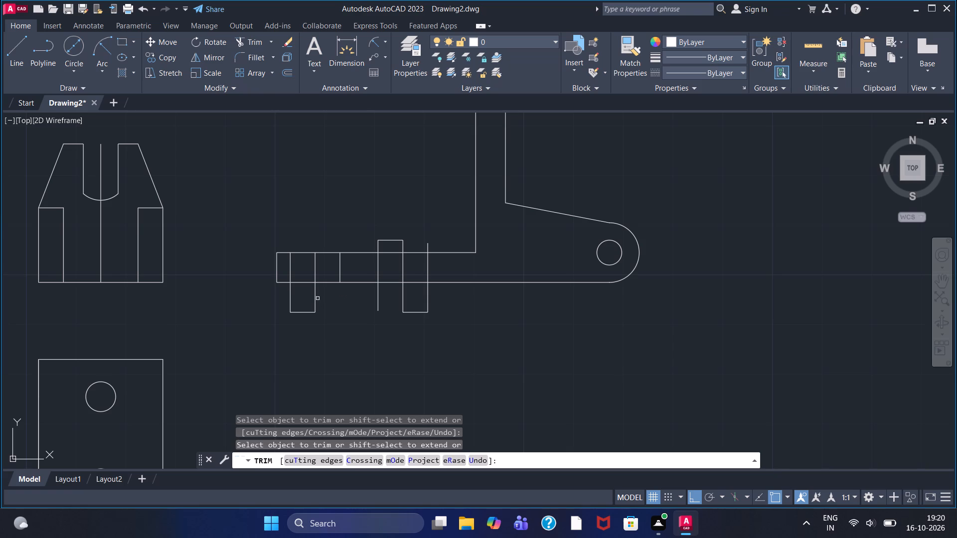
pyautogui.click(314, 296)
pyautogui.click(309, 311)
pyautogui.click(290, 303)
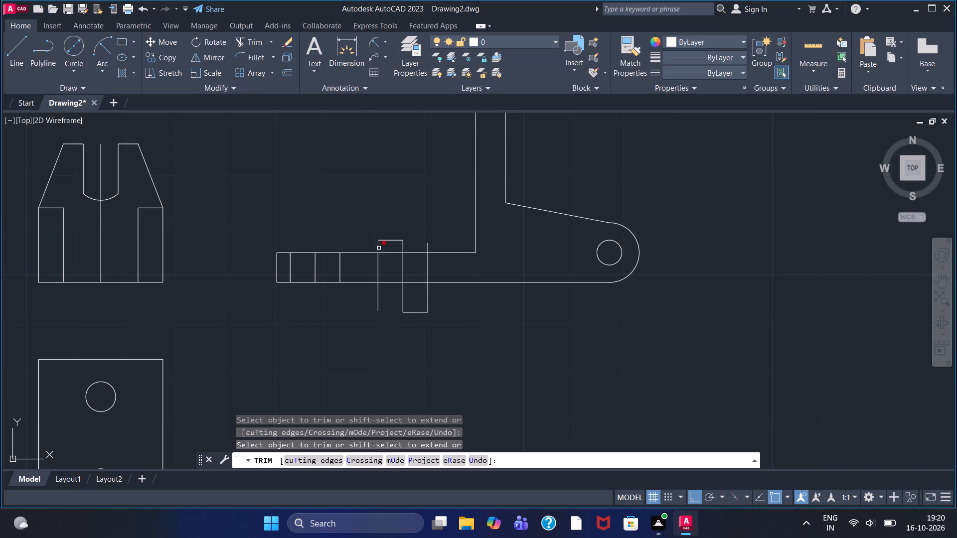
# Trim away the parts of the second zigzag extending above and below the side view's base, keeping its three verticals inside.
pyautogui.click(379, 248)
pyautogui.click(392, 242)
pyautogui.click(402, 244)
pyautogui.click(429, 247)
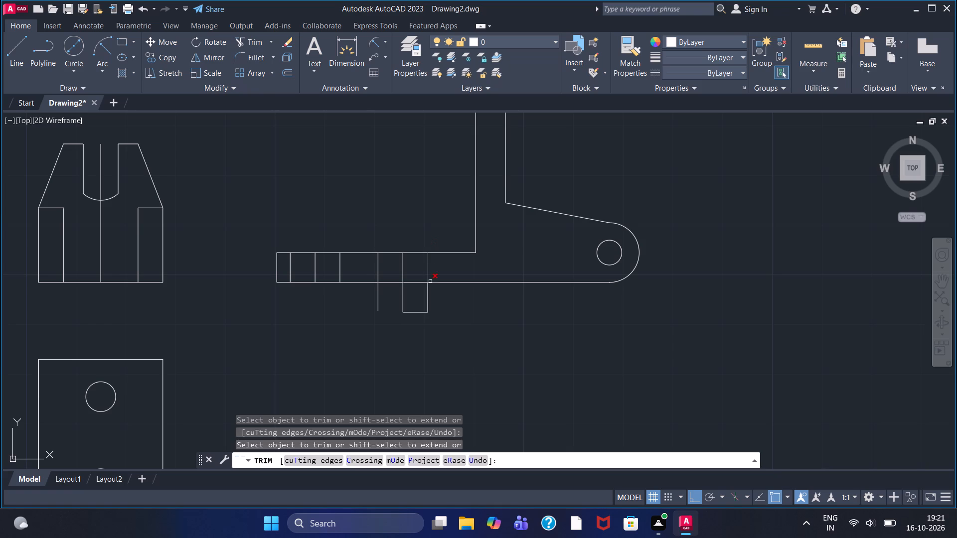
pyautogui.click(426, 294)
pyautogui.click(401, 296)
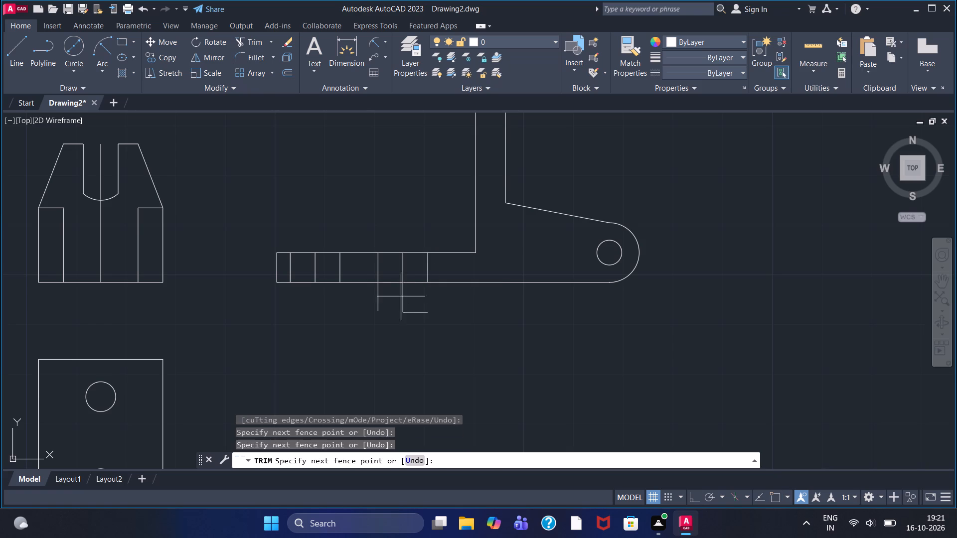
pyautogui.click(405, 296)
pyautogui.click(415, 313)
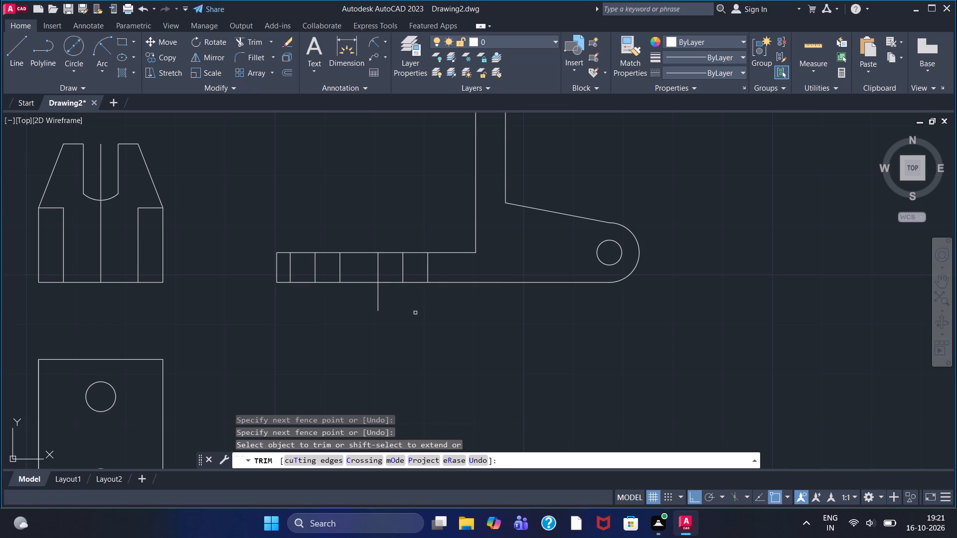
pyautogui.click(378, 298)
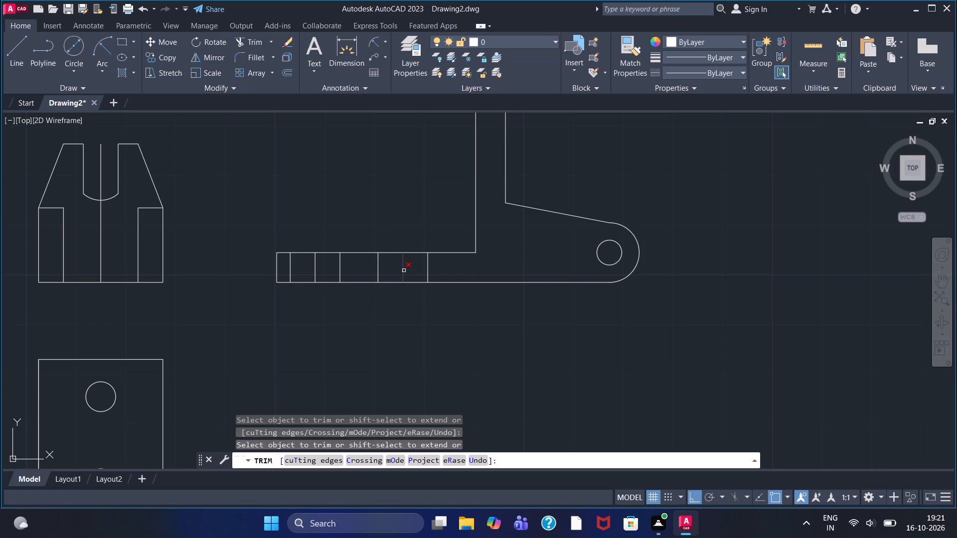
pyautogui.rightClick(352, 215)
pyautogui.click(389, 236)
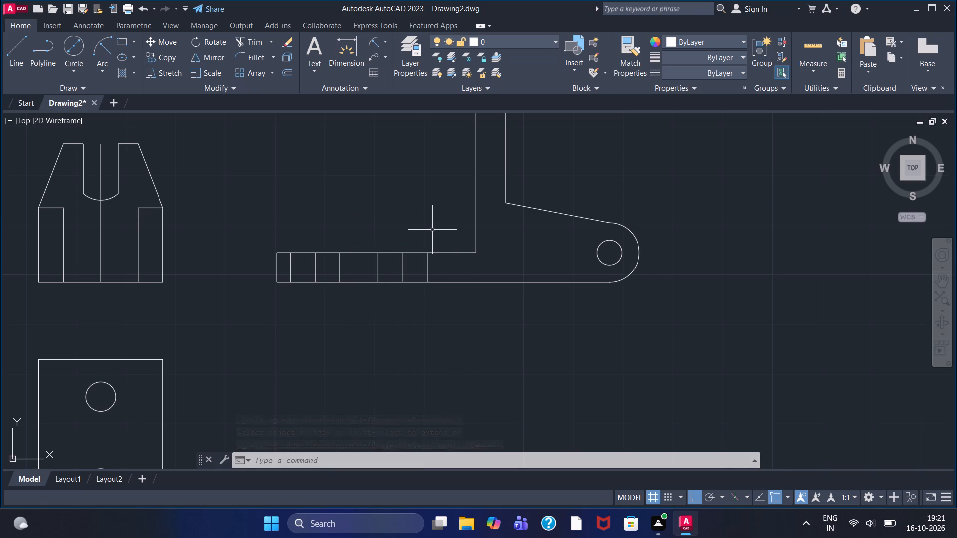
# Load the ISO dash linetype ACAD_ISO02W100 from acadiso.lin into the drawing.
pyautogui.scroll(-1, 387, 225)
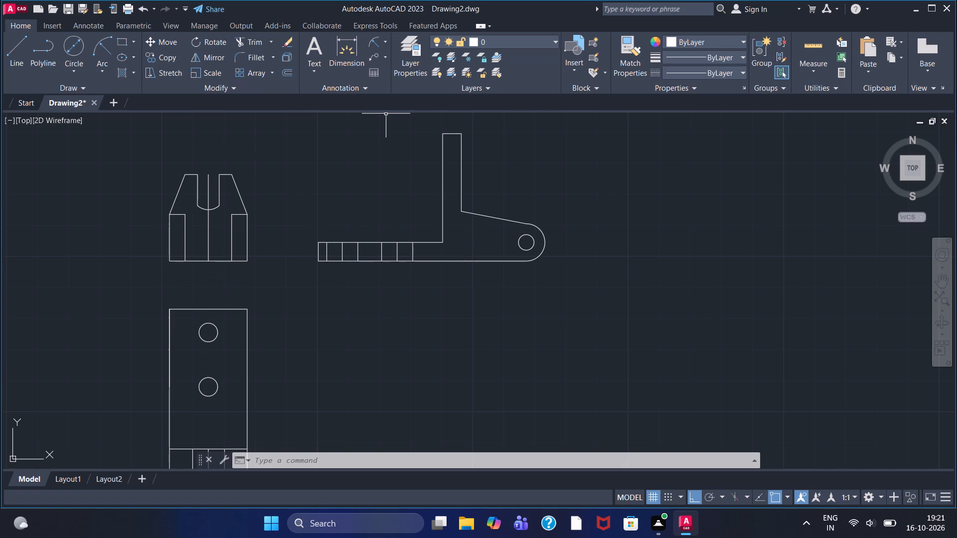
pyautogui.click(691, 73)
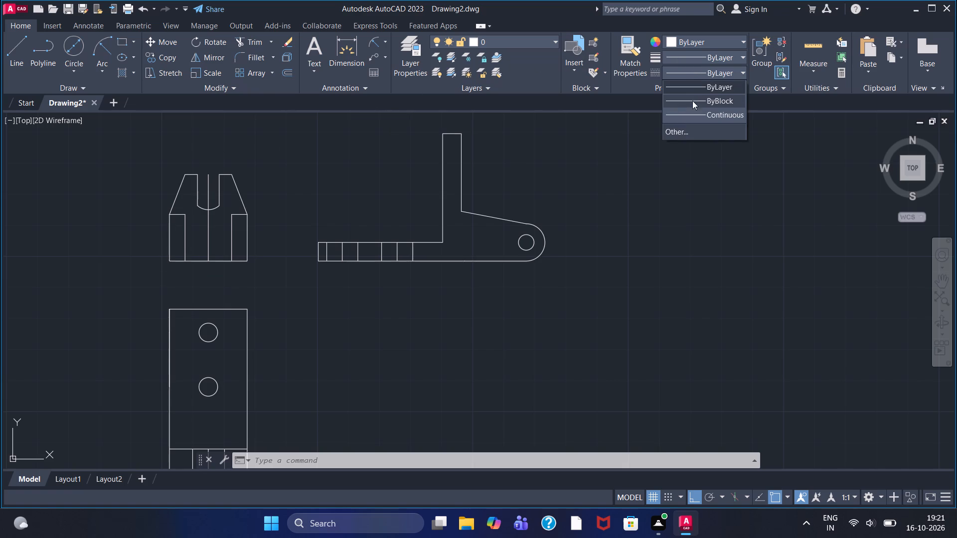
pyautogui.click(695, 128)
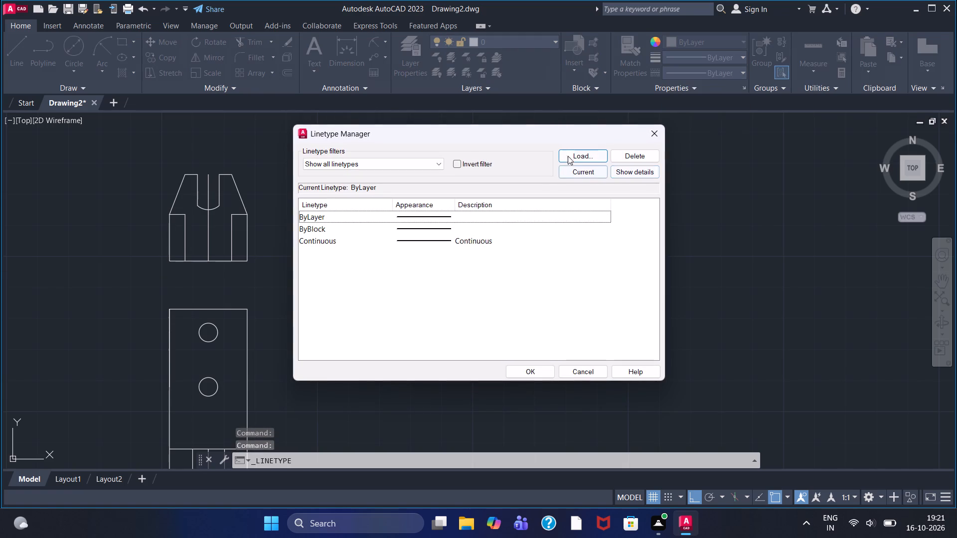
pyautogui.click(569, 151)
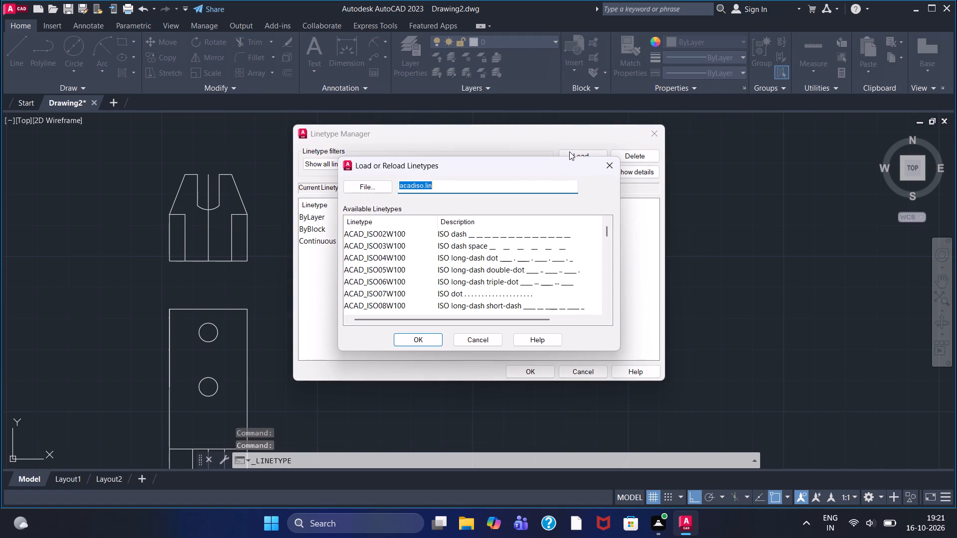
pyautogui.click(523, 234)
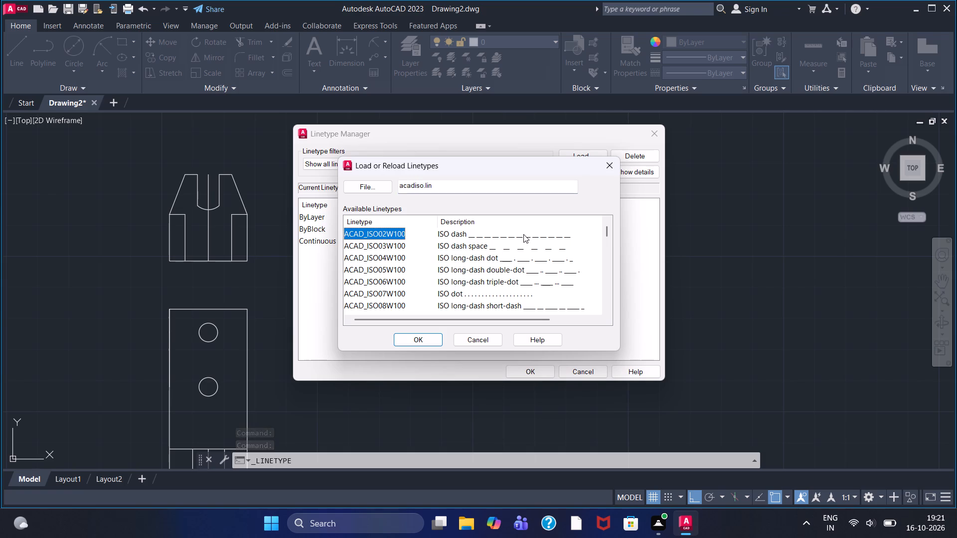
pyautogui.click(412, 347)
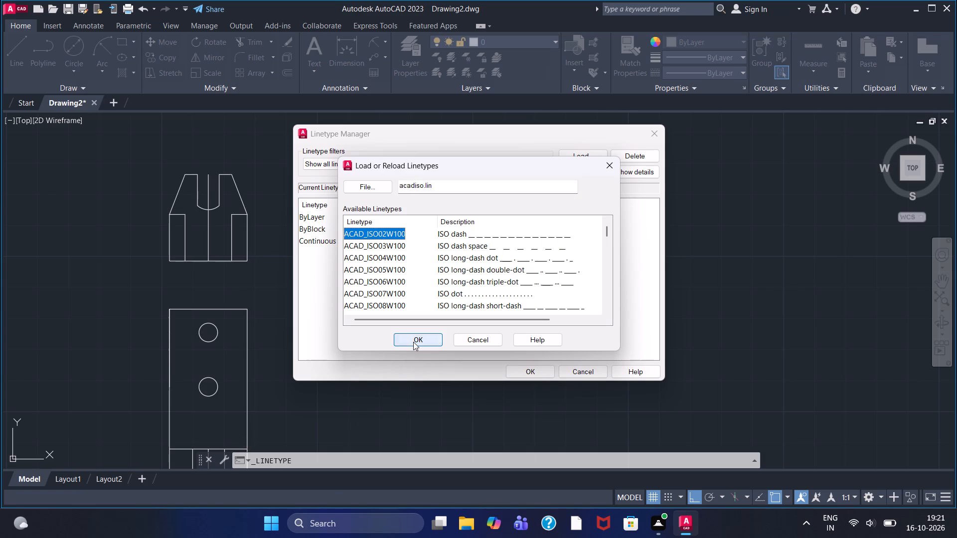
pyautogui.click(413, 342)
pyautogui.click(538, 249)
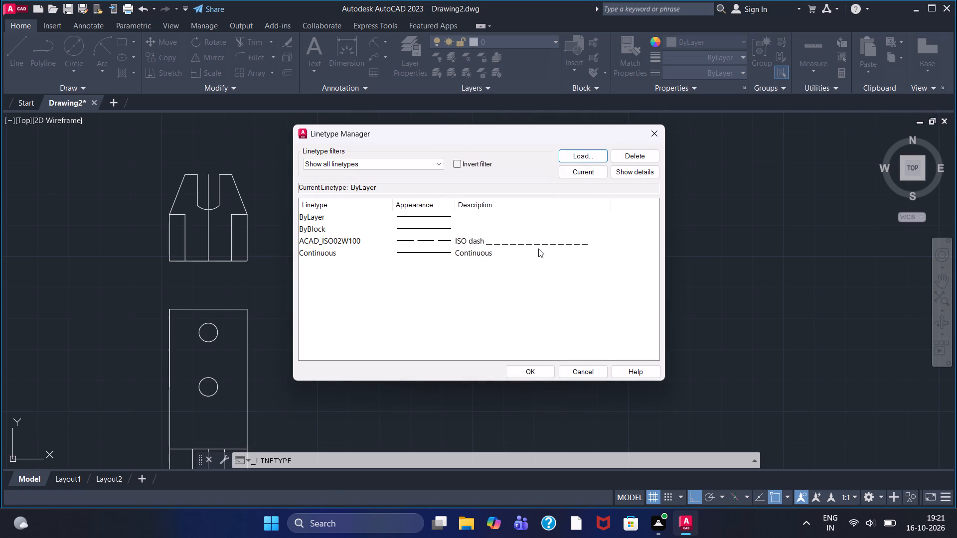
pyautogui.click(542, 246)
pyautogui.click(536, 370)
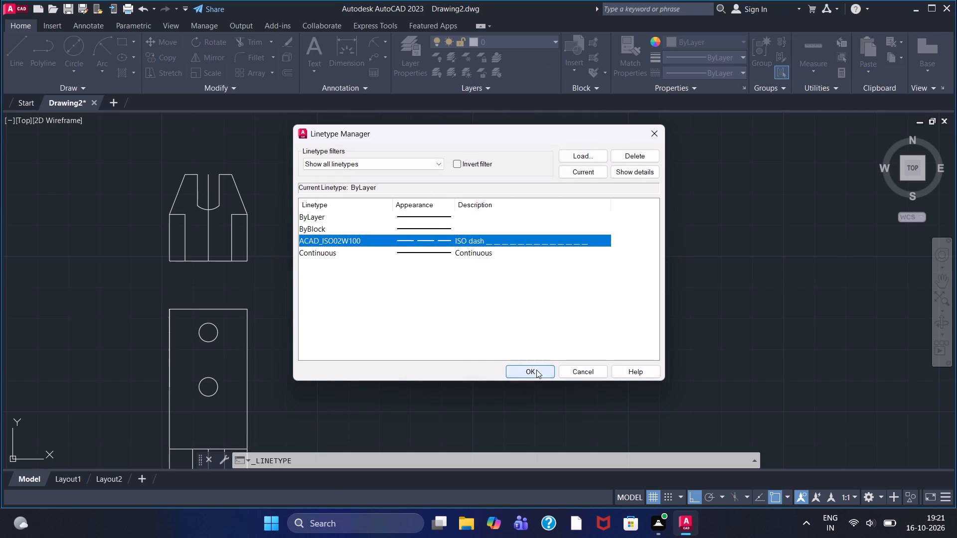
# Set the current linetype to ACAD_ISO02W100.
pyautogui.moveTo(373, 216); pyautogui.dragTo(390, 282, button='middle')
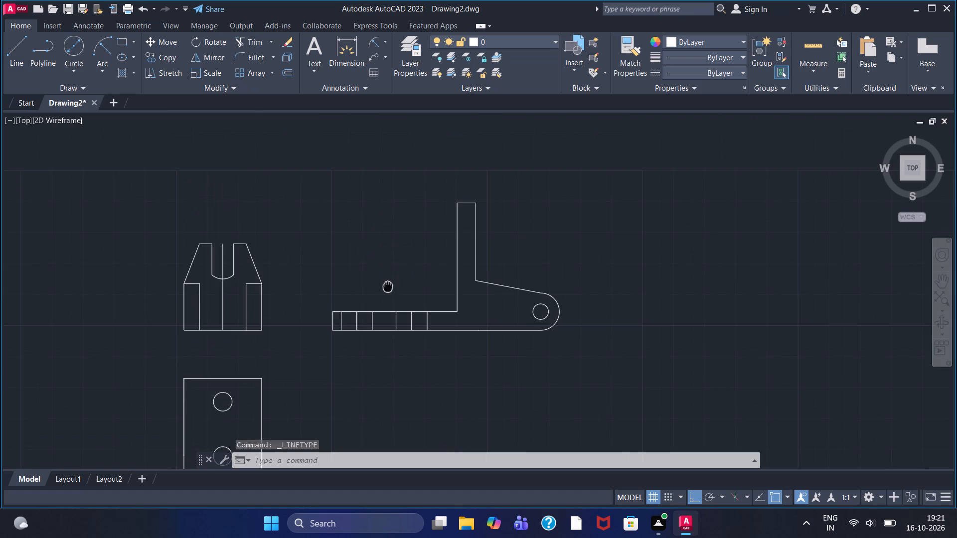
pyautogui.moveTo(390, 282); pyautogui.dragTo(406, 235, button='middle')
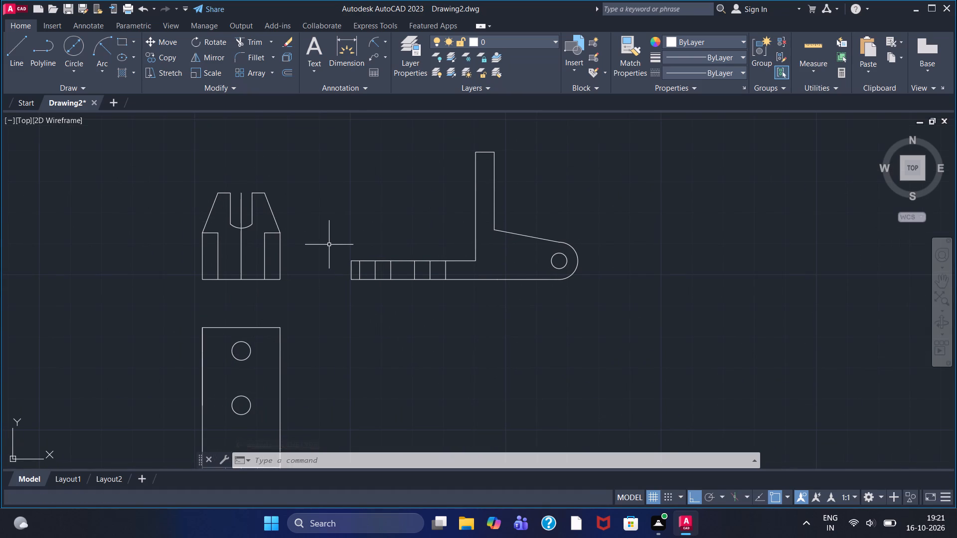
pyautogui.click(711, 72)
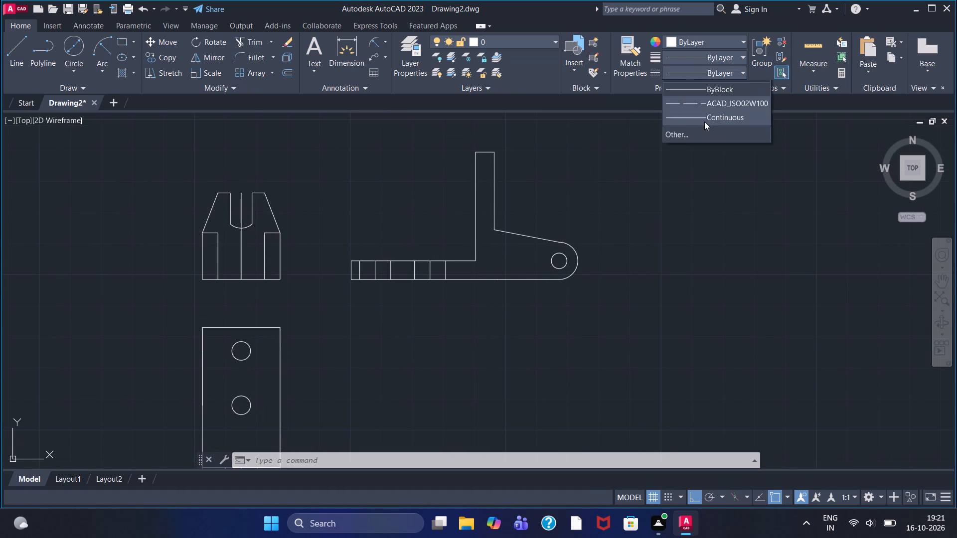
pyautogui.click(706, 120)
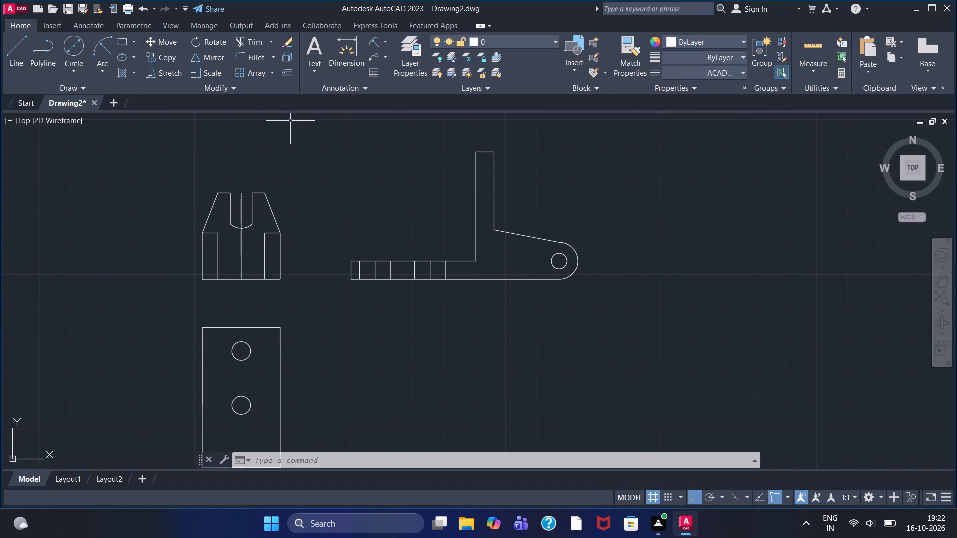
# Draw a horizontal dashed line about 39 units long across the lower half of the tapered slotted view, overhanging both sides.
pyautogui.click(9, 47)
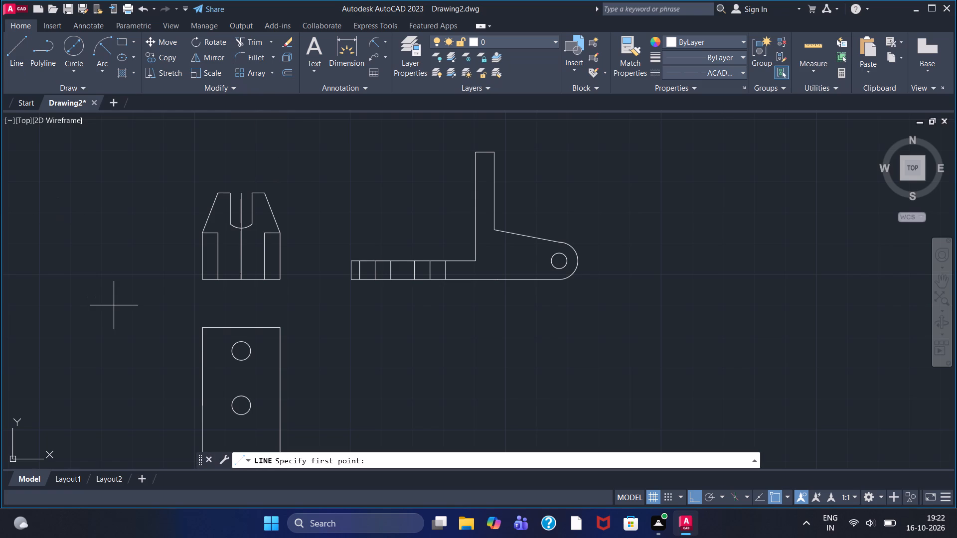
pyautogui.click(190, 261)
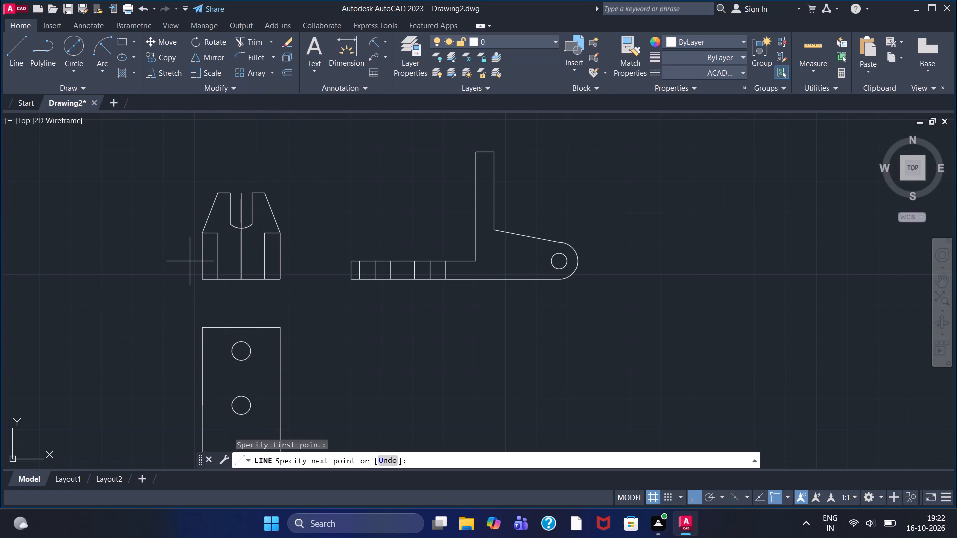
pyautogui.click(312, 264)
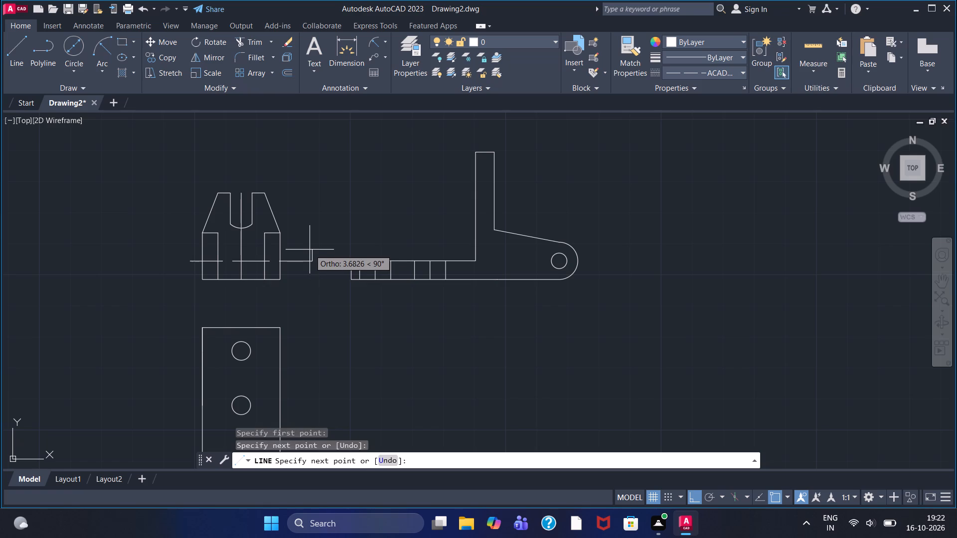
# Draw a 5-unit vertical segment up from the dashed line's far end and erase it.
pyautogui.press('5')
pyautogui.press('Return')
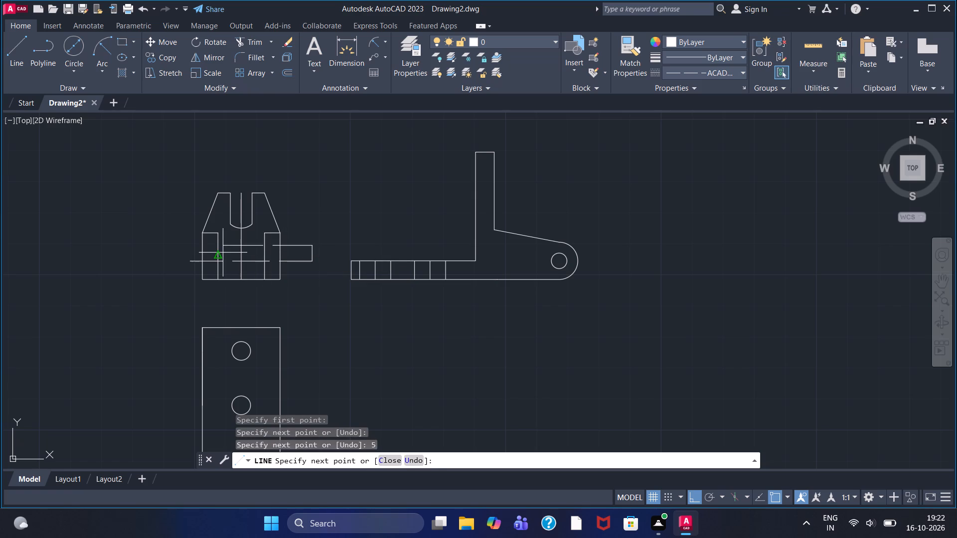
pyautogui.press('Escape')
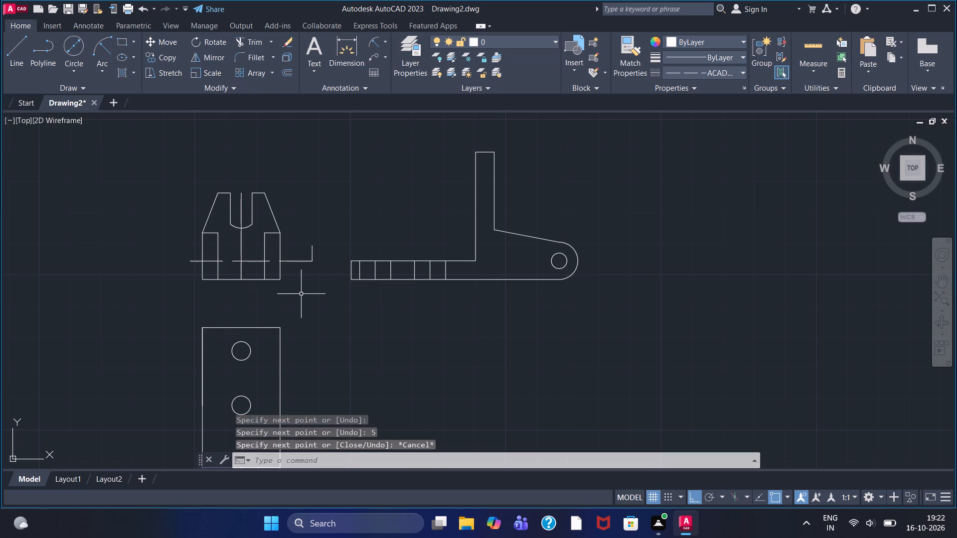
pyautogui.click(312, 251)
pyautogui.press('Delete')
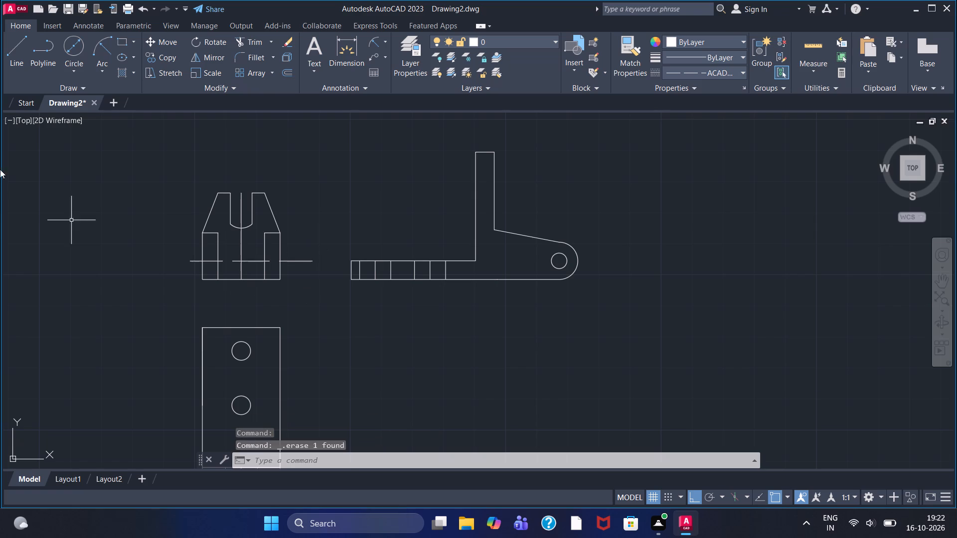
# Draw dashed lines 2.5 units above and below the horizontal line, linked by a 2.5-unit and a 5-unit vertical segment.
pyautogui.click(19, 56)
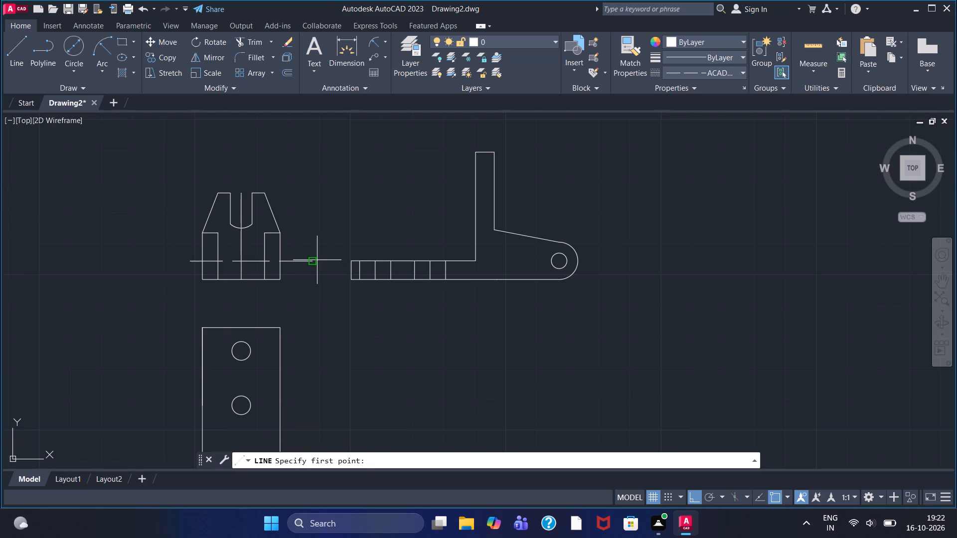
pyautogui.click(317, 260)
pyautogui.write('2.5')
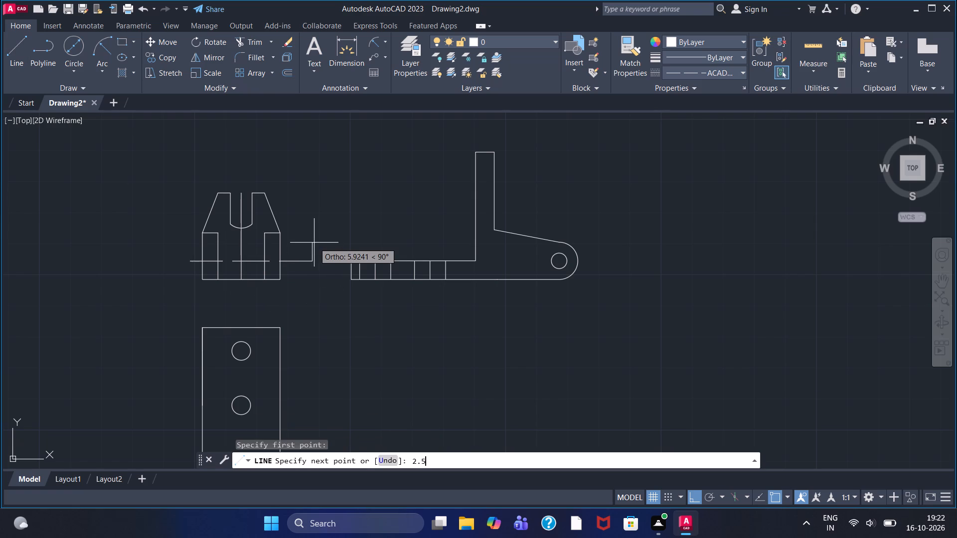
pyautogui.press('Return')
pyautogui.click(182, 252)
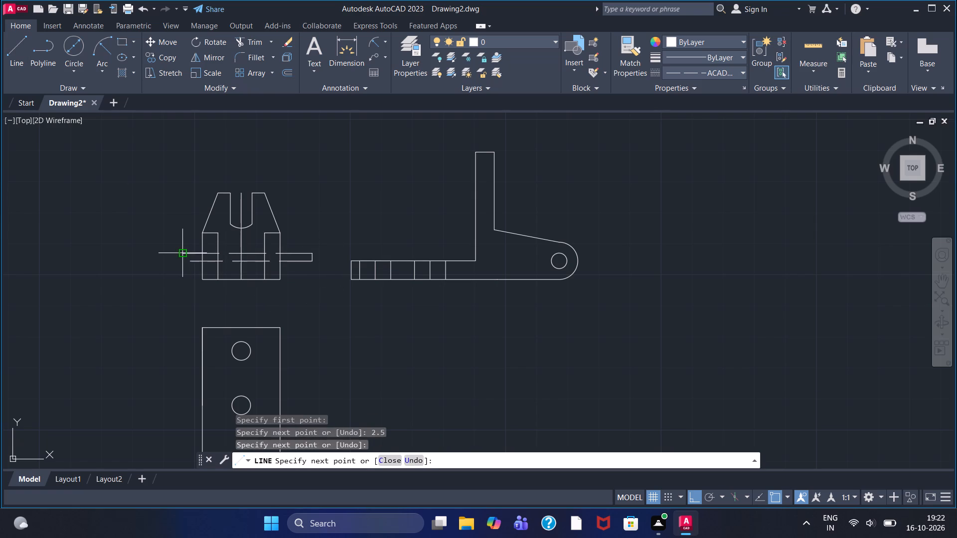
pyautogui.press('5')
pyautogui.press('Return')
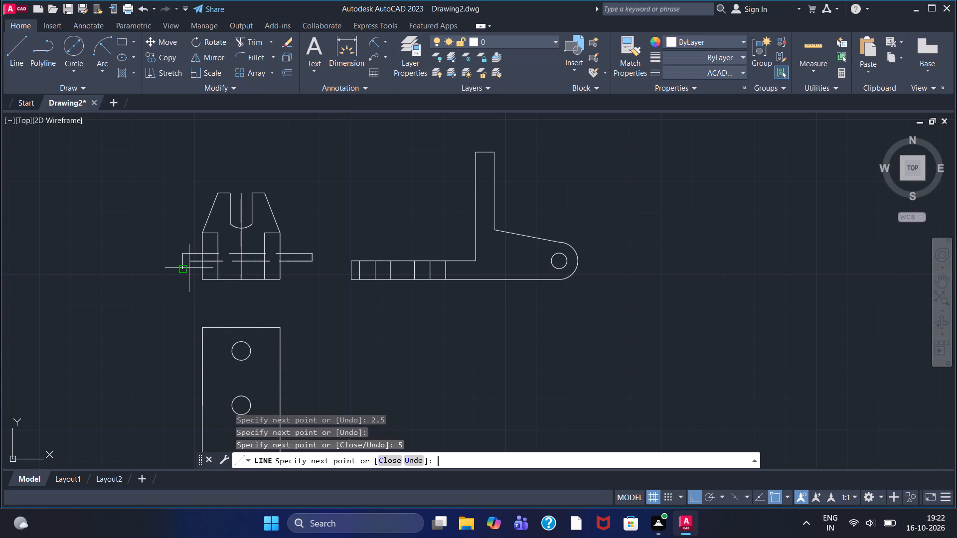
pyautogui.click(312, 269)
pyautogui.press('Escape')
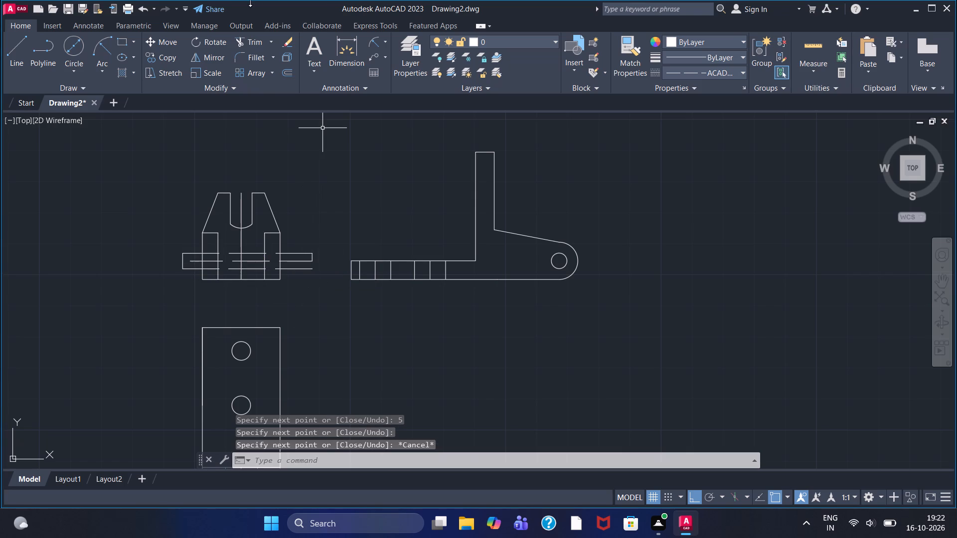
# Trim away all parts of the three horizontal dashed lines and their connecting segments lying outside the tapered view's outline.
pyautogui.click(245, 37)
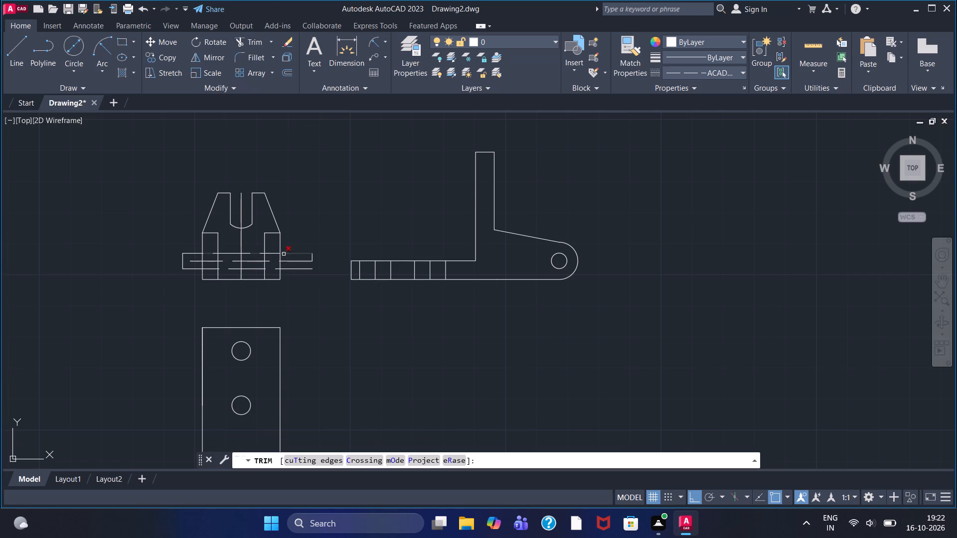
pyautogui.click(291, 253)
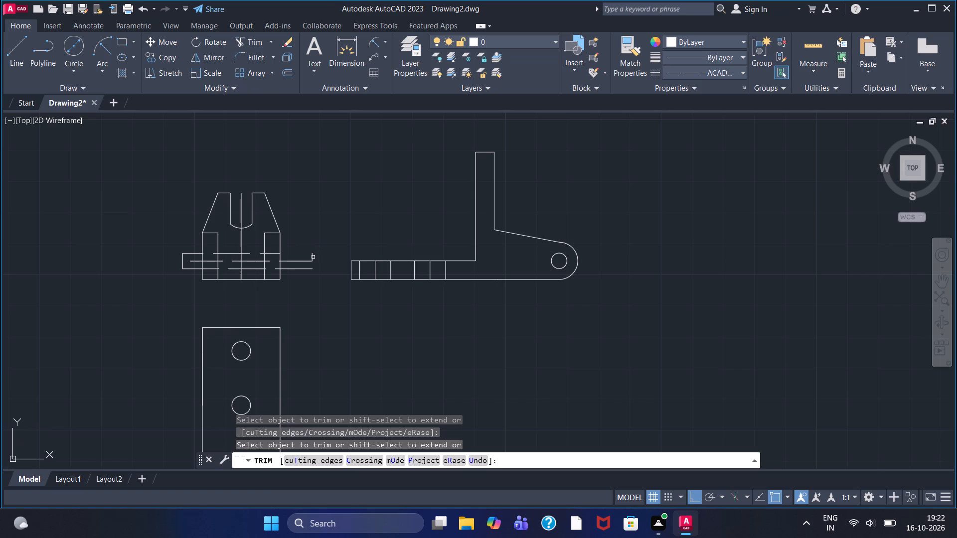
pyautogui.click(314, 257)
pyautogui.click(305, 261)
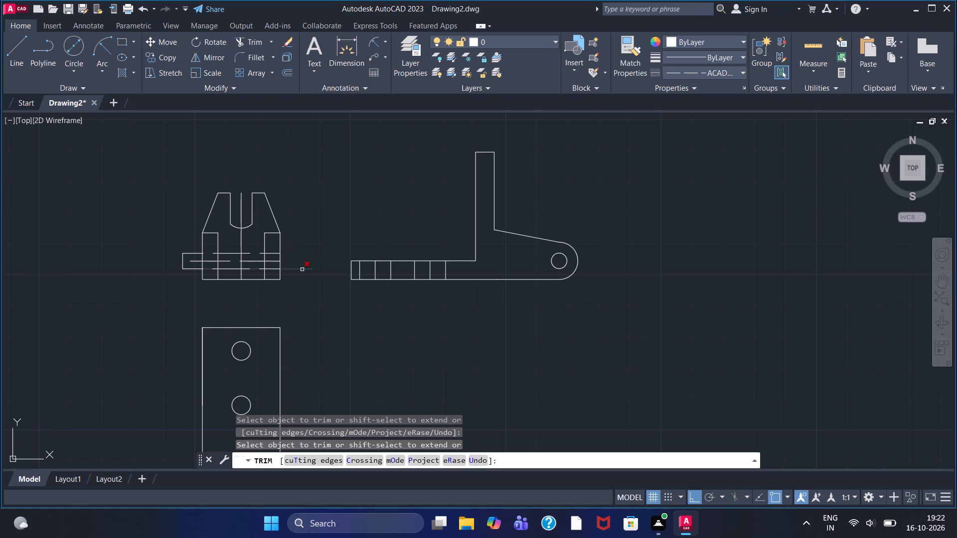
pyautogui.click(302, 269)
pyautogui.click(195, 253)
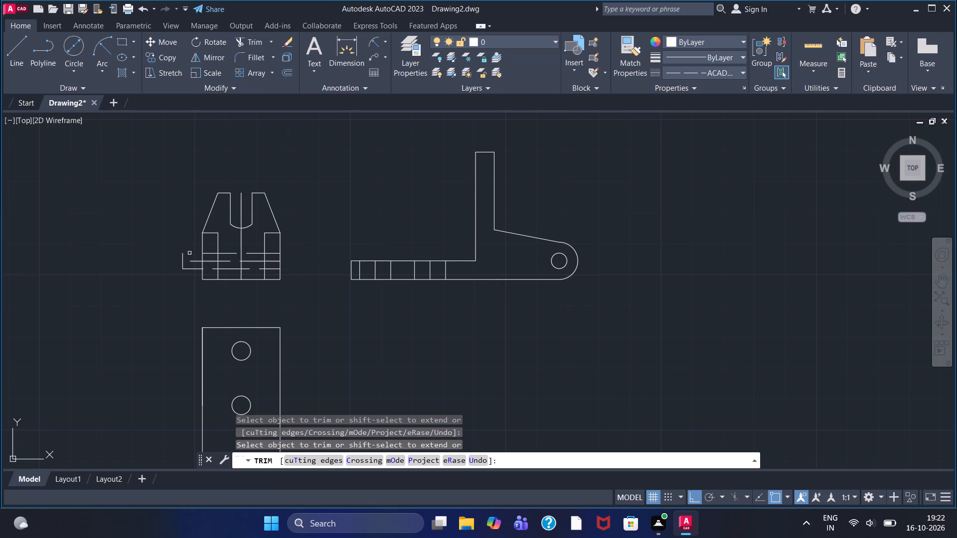
pyautogui.click(183, 260)
pyautogui.click(193, 268)
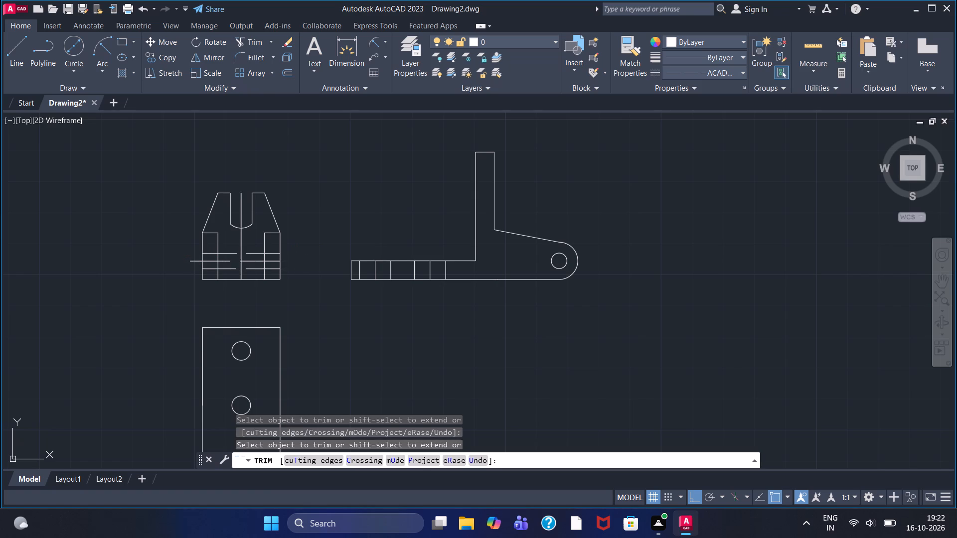
pyautogui.click(195, 261)
# Trim away the middle vertical of each group of three inside the side view's base.
pyautogui.scroll(2, 356, 262)
pyautogui.scroll(-3, 356, 262)
pyautogui.scroll(4, 366, 270)
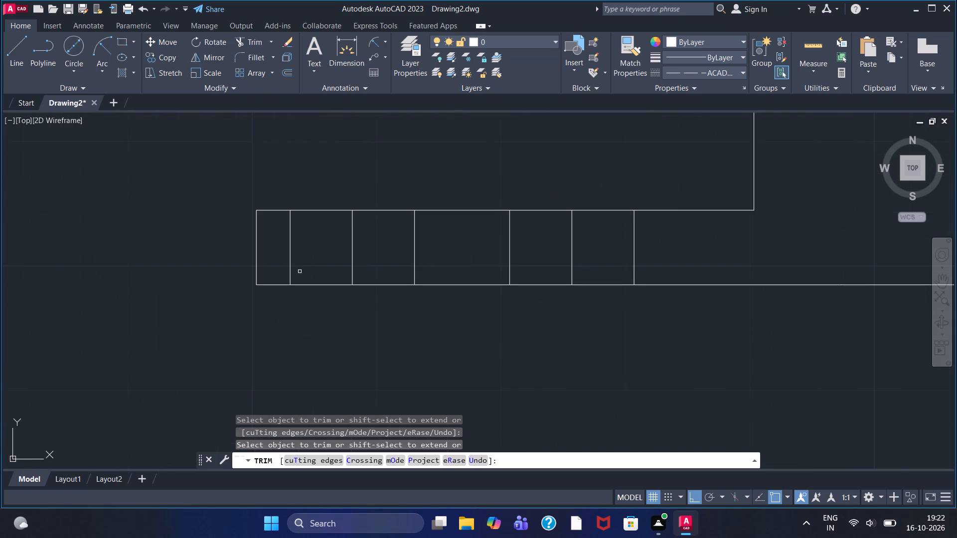
pyautogui.scroll(1, 246, 249)
pyautogui.scroll(-2, 246, 249)
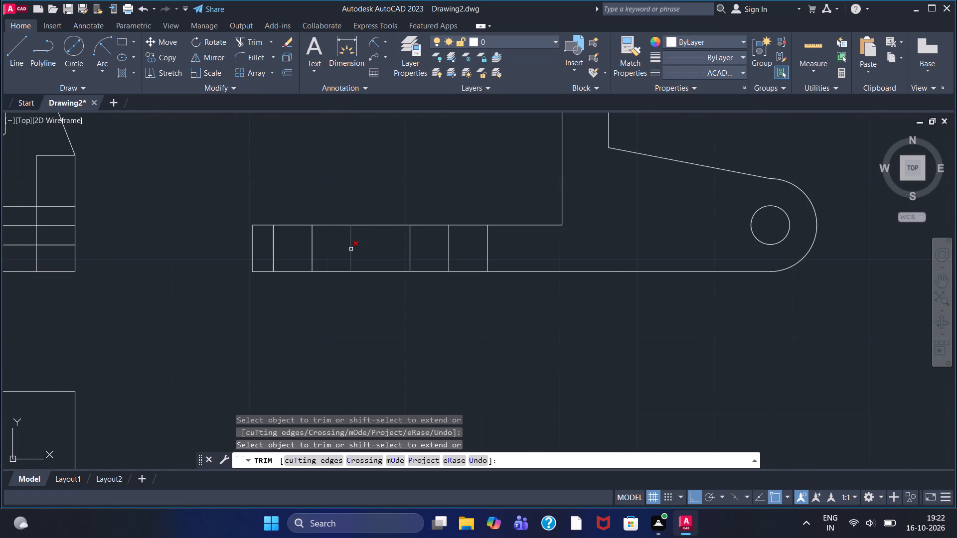
pyautogui.click(313, 251)
pyautogui.click(449, 250)
# Trim the tapered view's vertical centre line through the slot and from the slot's arc down to the upper dashed line.
pyautogui.scroll(-2, 409, 279)
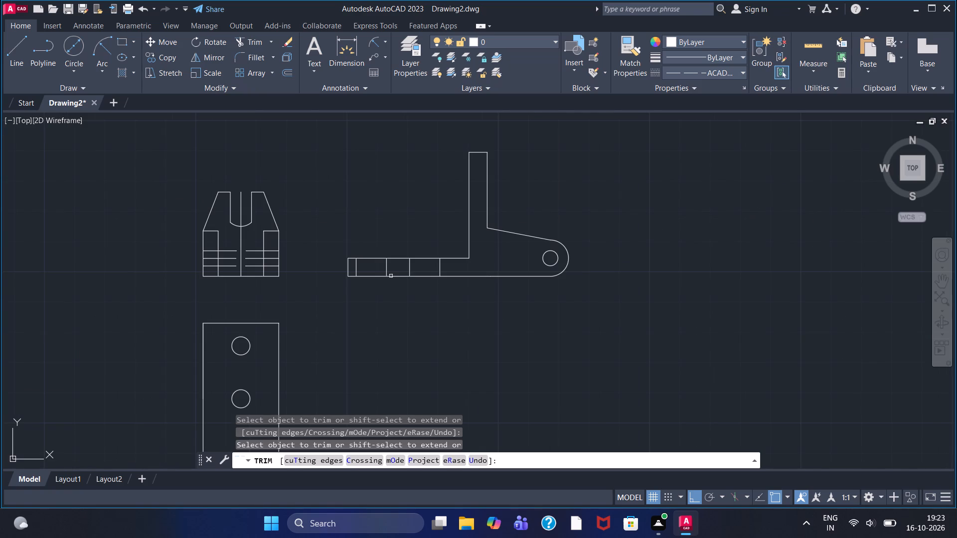
pyautogui.scroll(2, 387, 273)
pyautogui.scroll(-2, 387, 273)
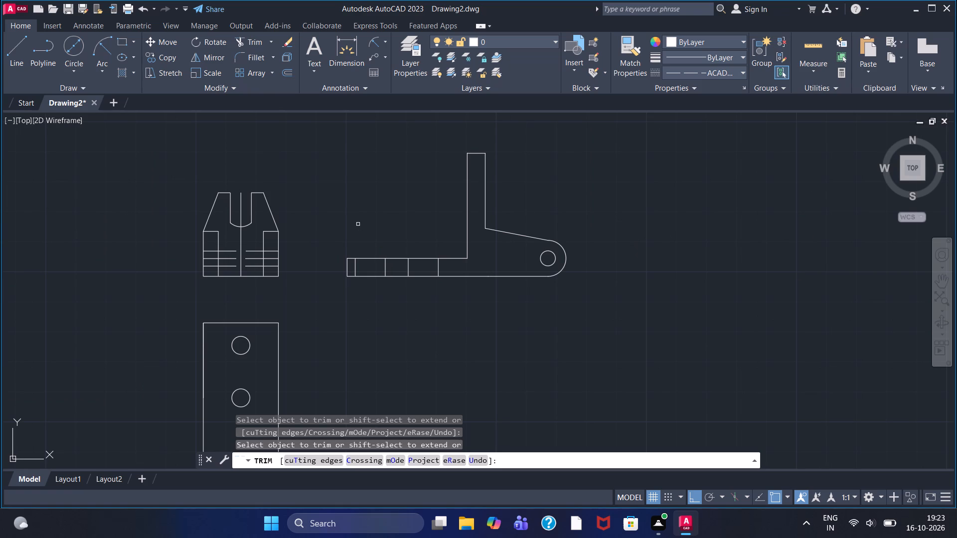
pyautogui.scroll(1, 358, 223)
pyautogui.scroll(-2, 358, 223)
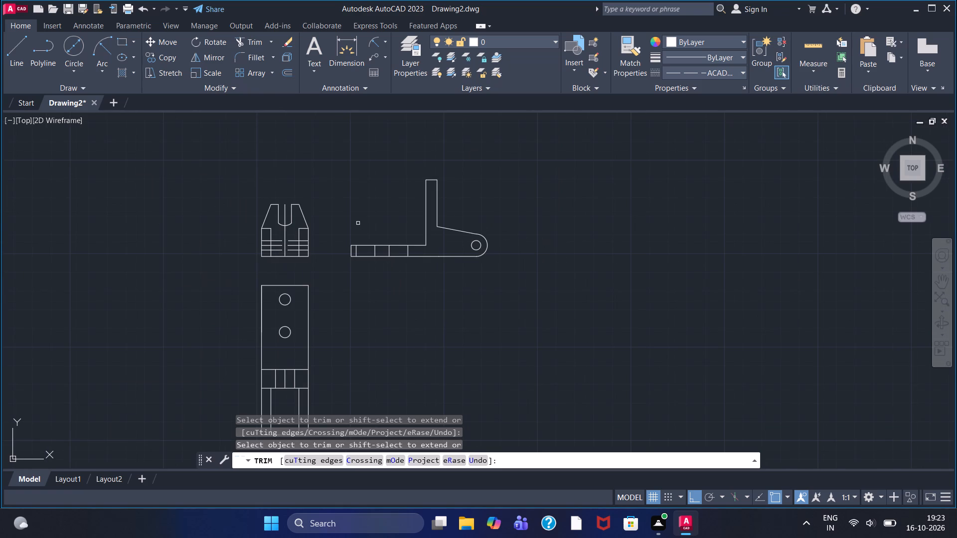
pyautogui.scroll(-2, 392, 325)
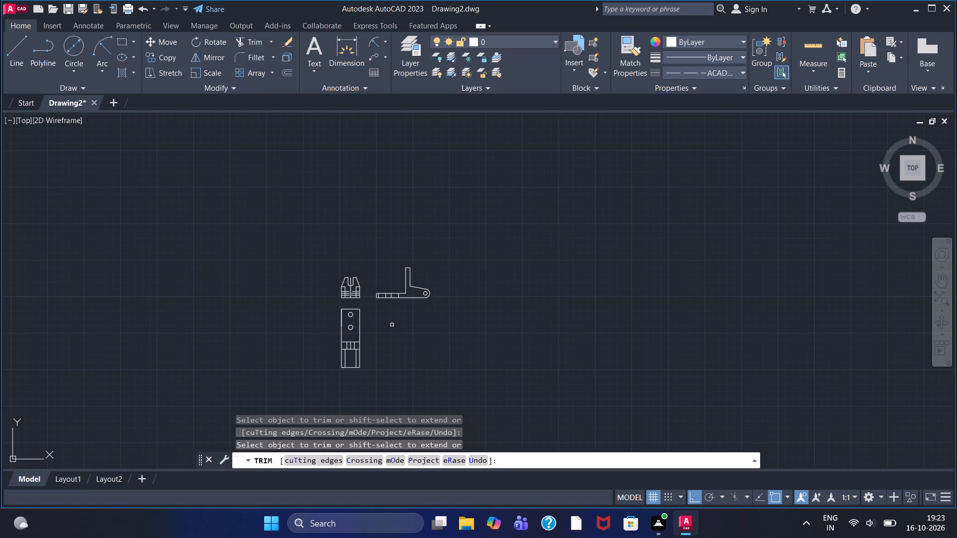
pyautogui.moveTo(392, 324); pyautogui.dragTo(366, 305, button='middle')
pyautogui.scroll(2, 358, 289)
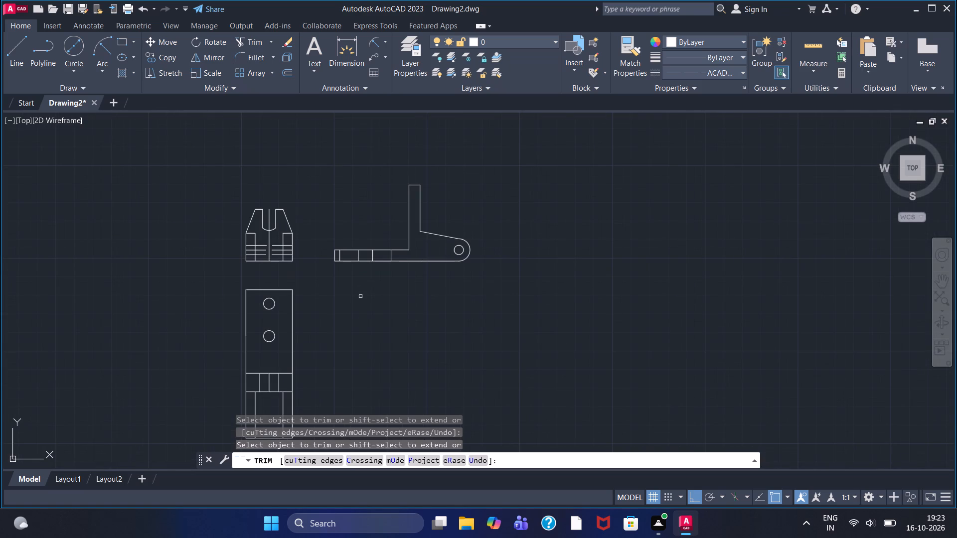
pyautogui.moveTo(362, 321); pyautogui.dragTo(312, 259, button='middle')
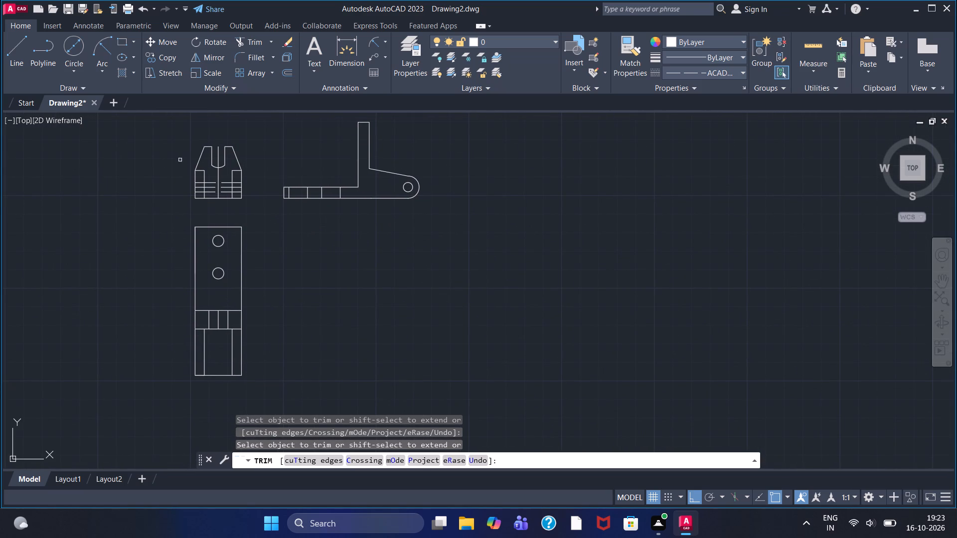
pyautogui.scroll(3, 219, 148)
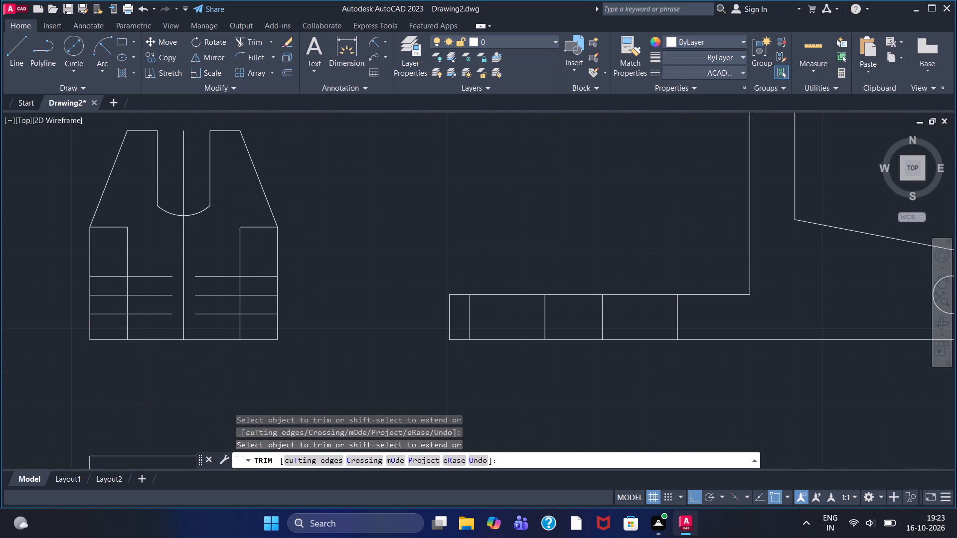
pyautogui.click(183, 172)
pyautogui.click(182, 246)
# Examine the overall layout of the three views.
pyautogui.scroll(2, 518, 251)
pyautogui.scroll(-3, 518, 251)
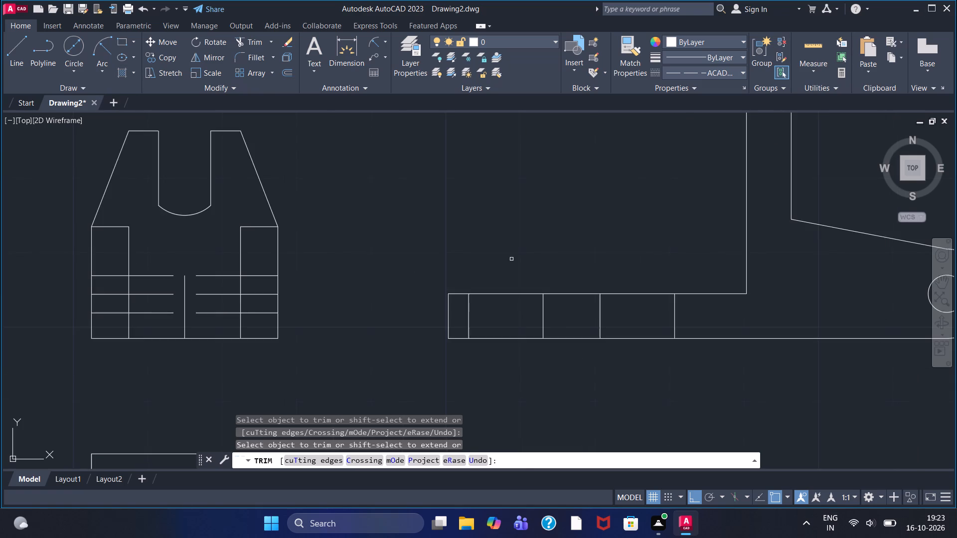
pyautogui.scroll(-1, 540, 249)
pyautogui.moveTo(545, 239); pyautogui.dragTo(451, 245, button='middle')
pyautogui.scroll(-1, 513, 235)
pyautogui.scroll(-1, 451, 245)
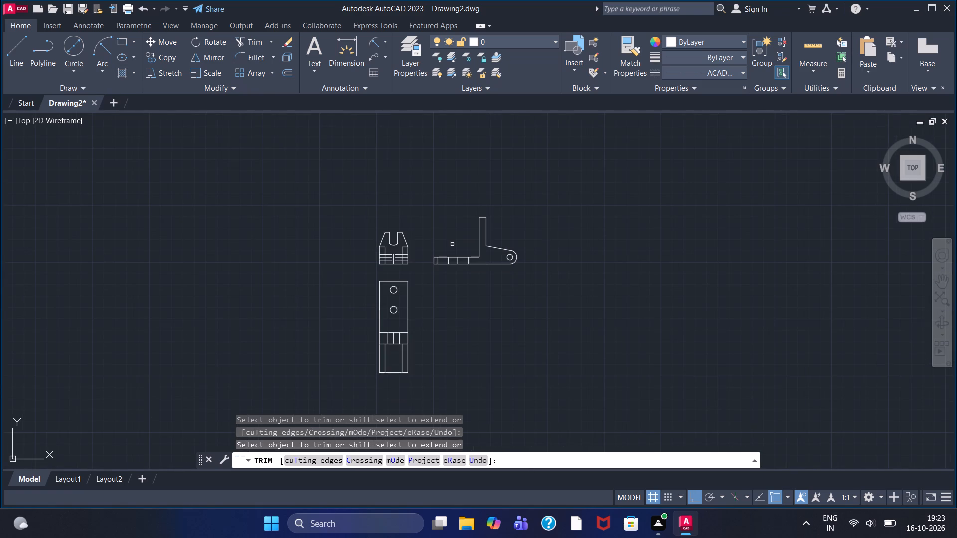
pyautogui.moveTo(452, 244); pyautogui.dragTo(418, 218, button='middle')
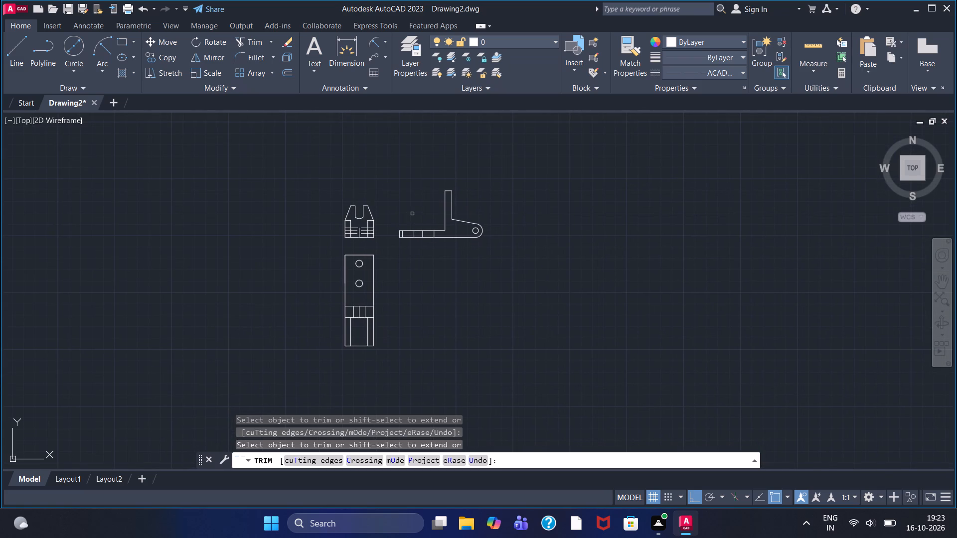
pyautogui.scroll(-1, 412, 214)
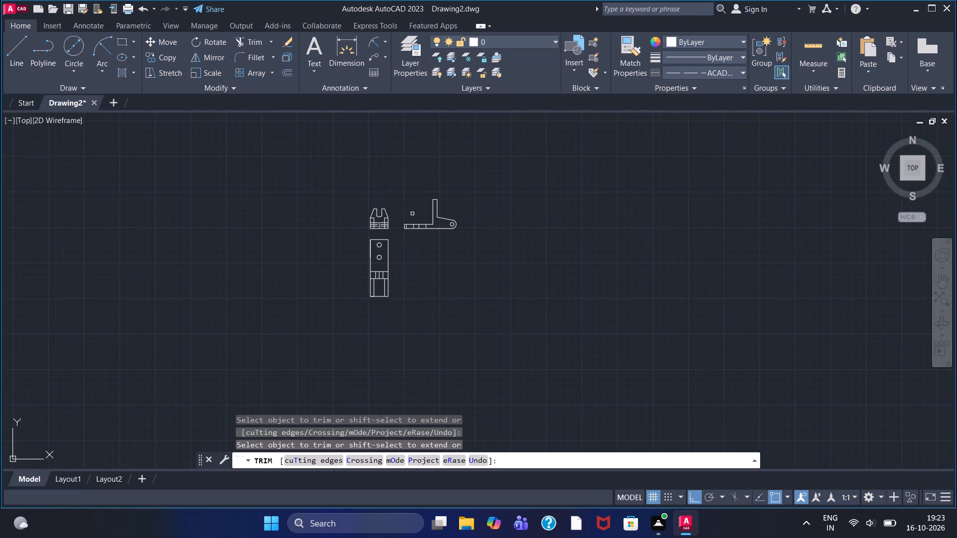
pyautogui.scroll(1, 412, 214)
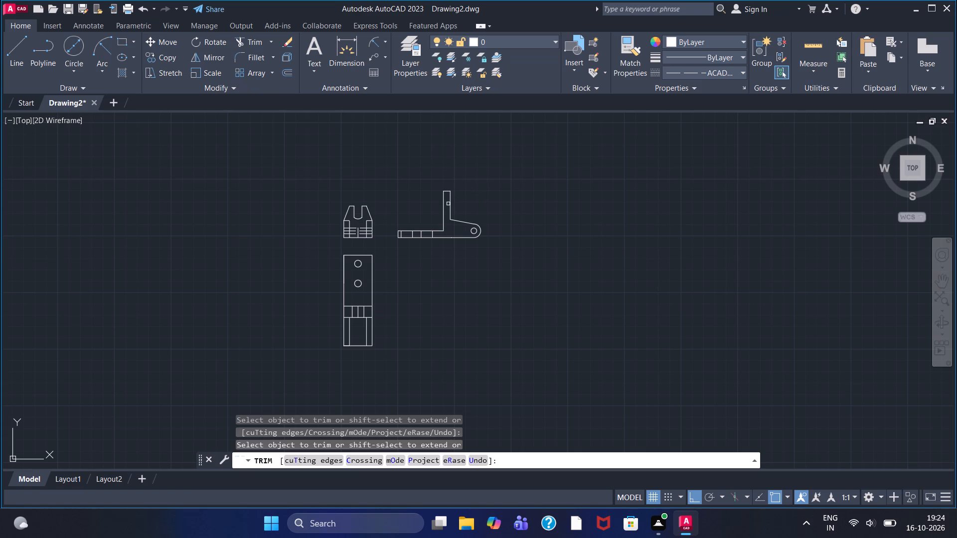
# Fillet the upper corner at the free end of the side view's base with radius 1.
pyautogui.scroll(1, 415, 228)
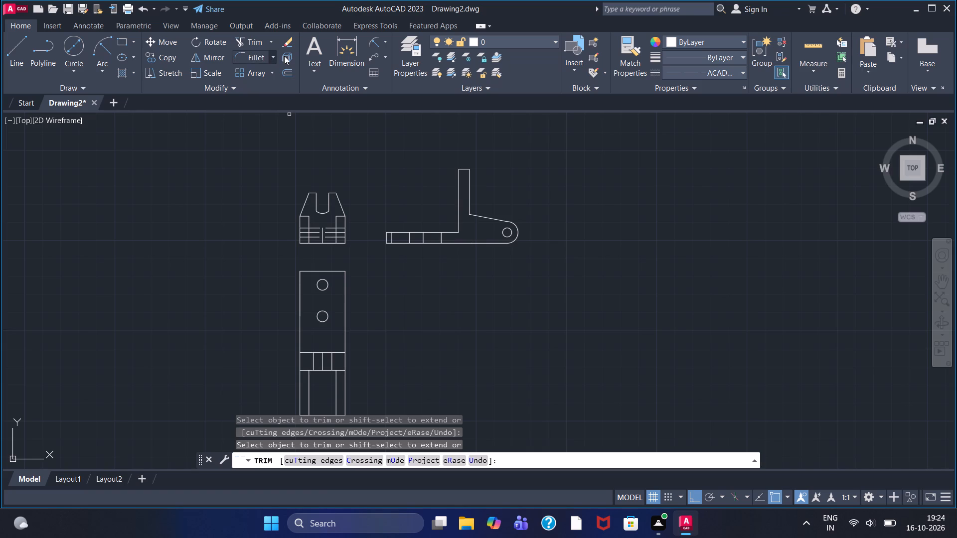
pyautogui.click(274, 59)
pyautogui.scroll(2, 368, 212)
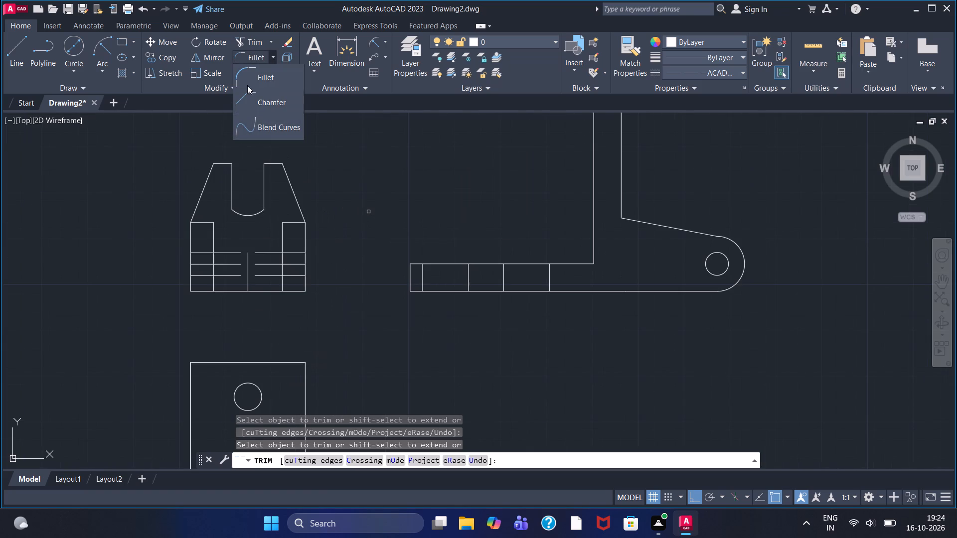
pyautogui.click(250, 84)
pyautogui.click(475, 462)
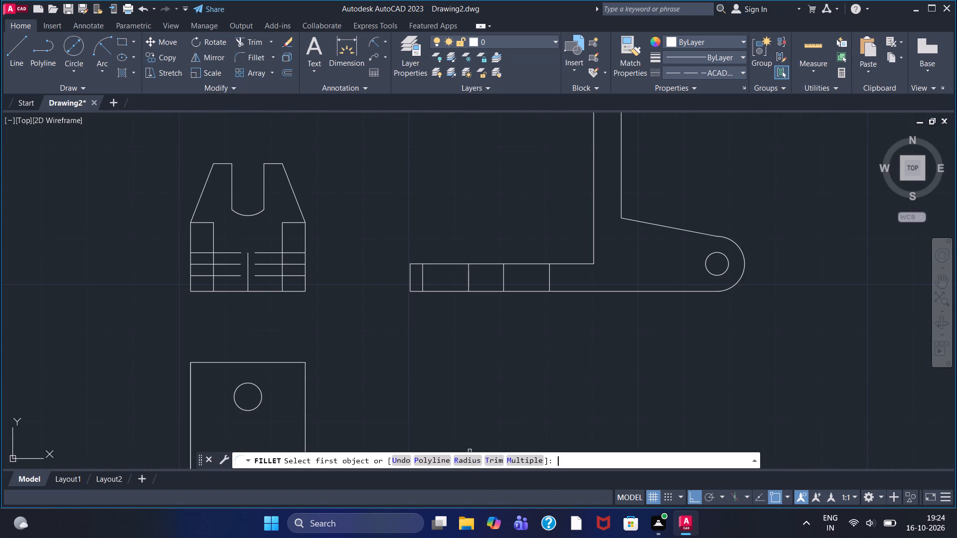
pyautogui.press('1')
pyautogui.press('Return')
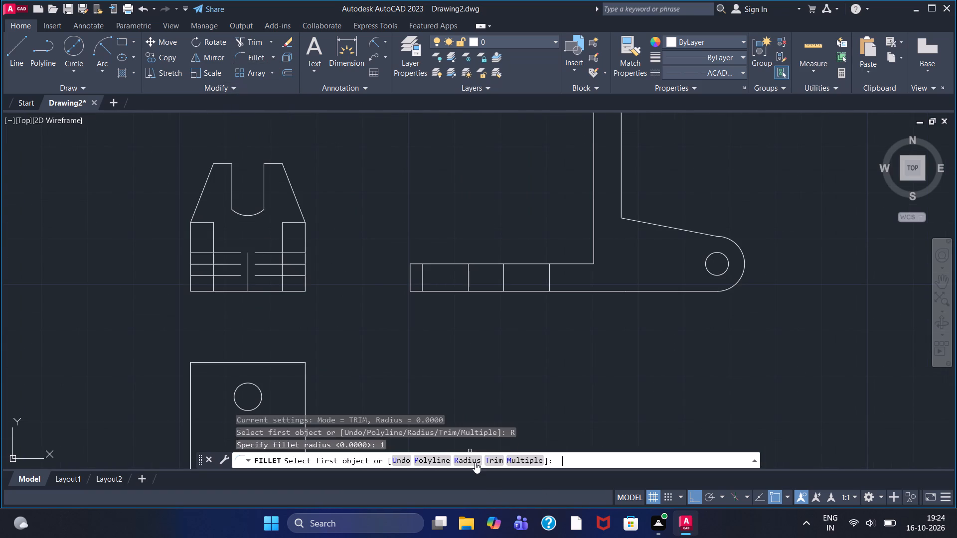
pyautogui.click(409, 274)
pyautogui.click(419, 265)
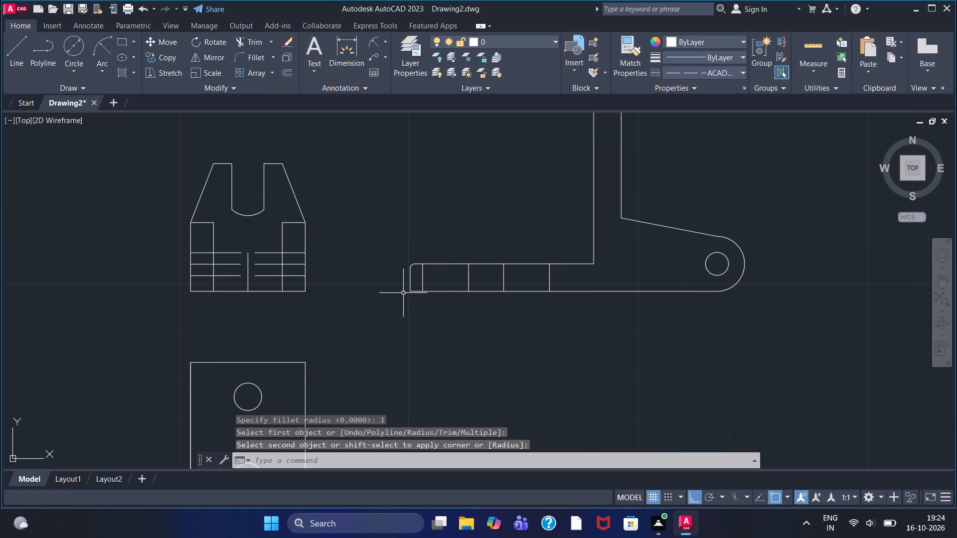
# Fillet the lower corner at the free end of the side view's base with radius 1.
pyautogui.rightClick(388, 241)
pyautogui.click(414, 247)
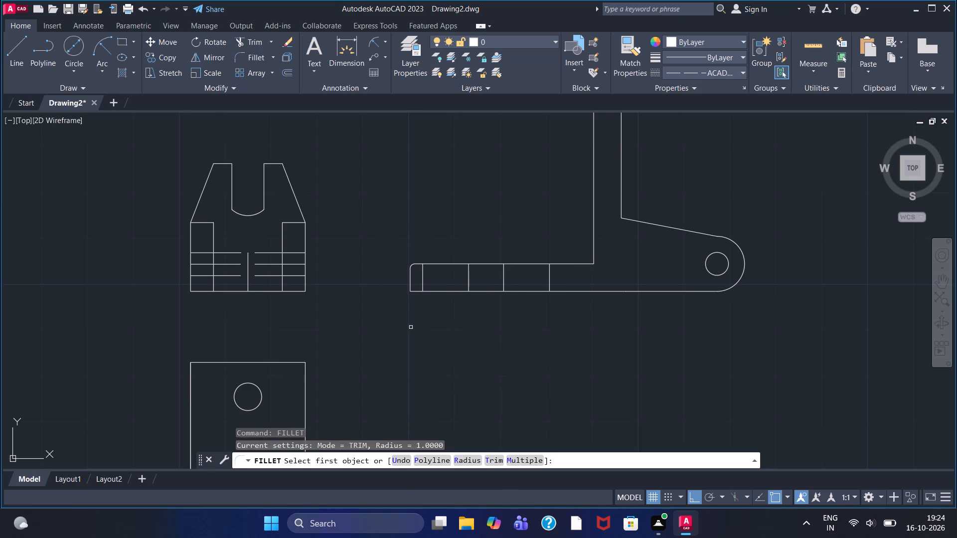
pyautogui.scroll(-2, 410, 325)
pyautogui.scroll(4, 441, 288)
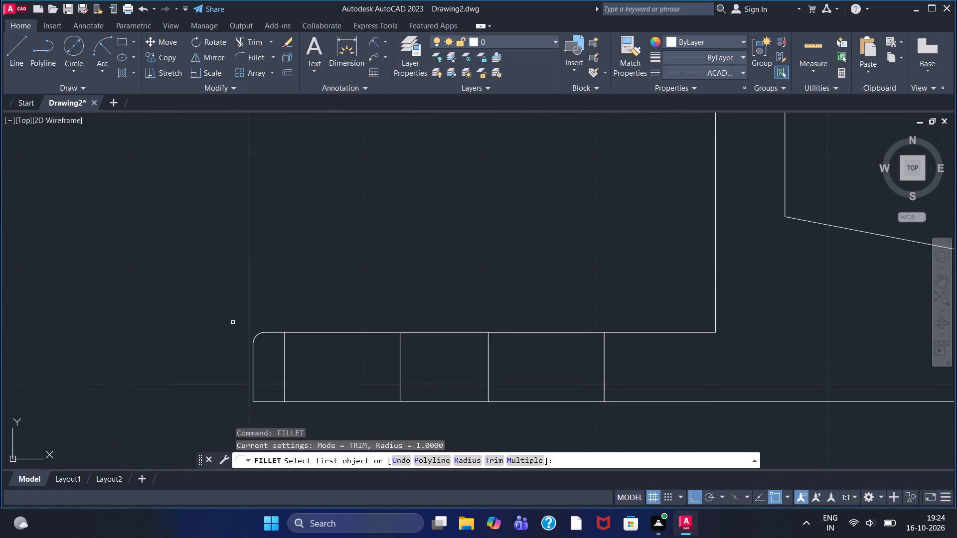
pyautogui.moveTo(233, 322); pyautogui.dragTo(259, 192, button='middle')
pyautogui.click(279, 246)
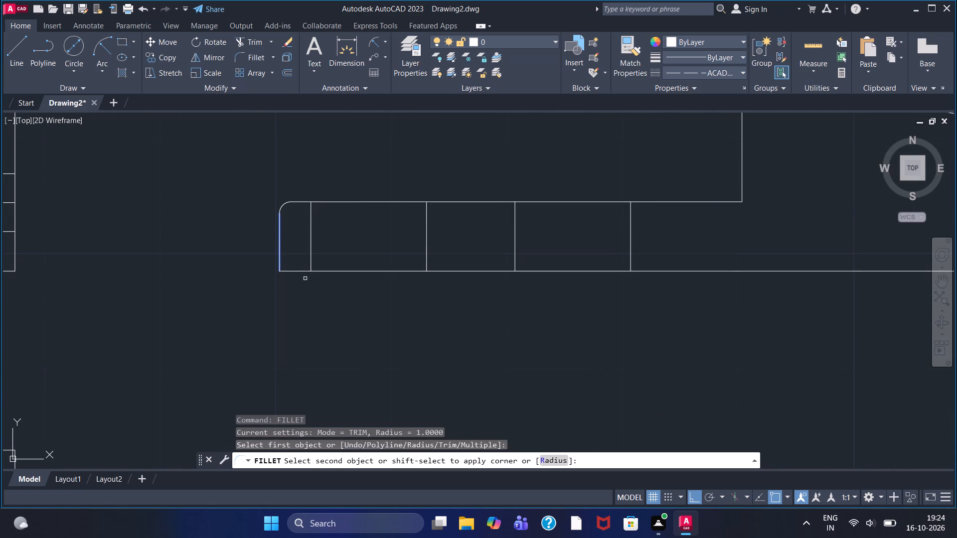
pyautogui.click(300, 271)
# Fillet the side view's upright where it meets the base's upper edge and the sloped edge, using radius 1.
pyautogui.rightClick(217, 216)
pyautogui.click(246, 218)
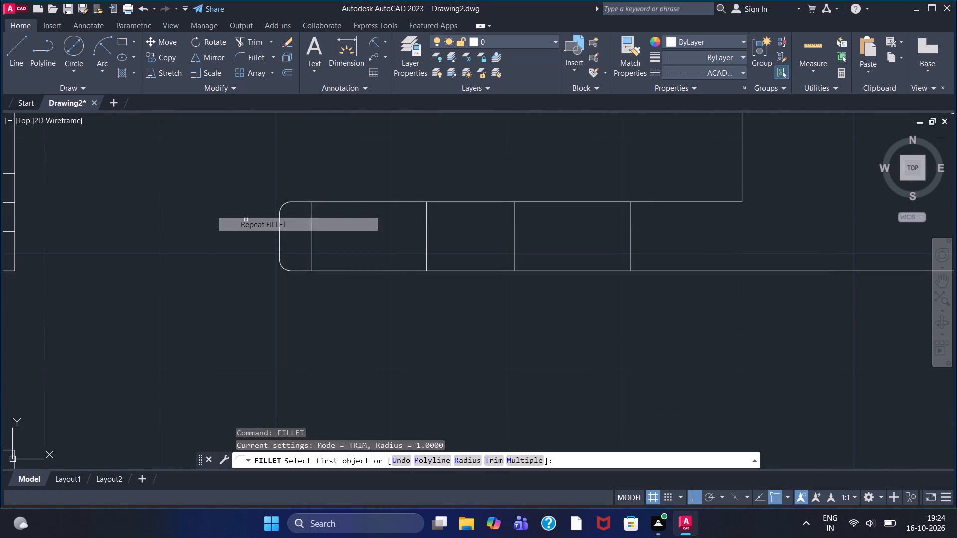
pyautogui.scroll(-2, 742, 363)
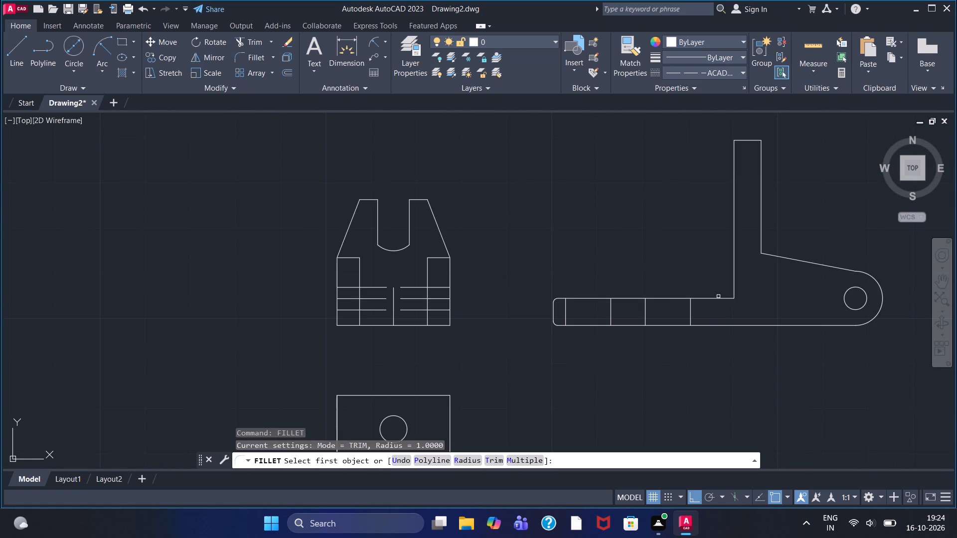
pyautogui.click(718, 296)
pyautogui.click(733, 288)
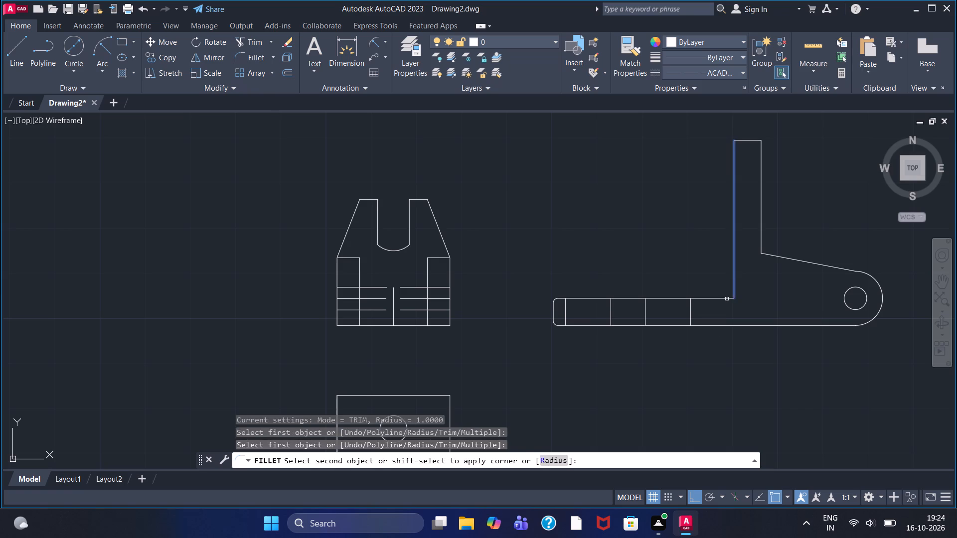
pyautogui.click(727, 299)
pyautogui.rightClick(690, 229)
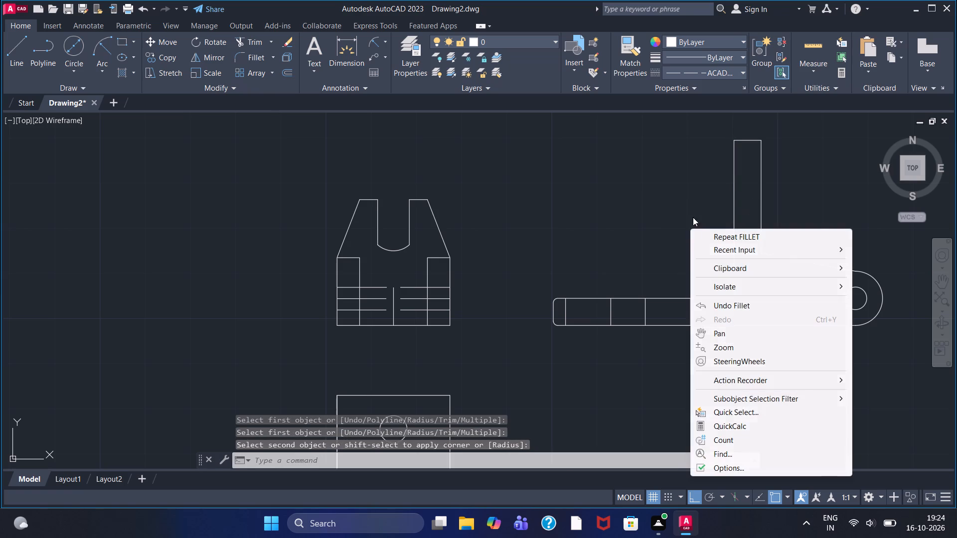
pyautogui.click(703, 232)
pyautogui.click(764, 237)
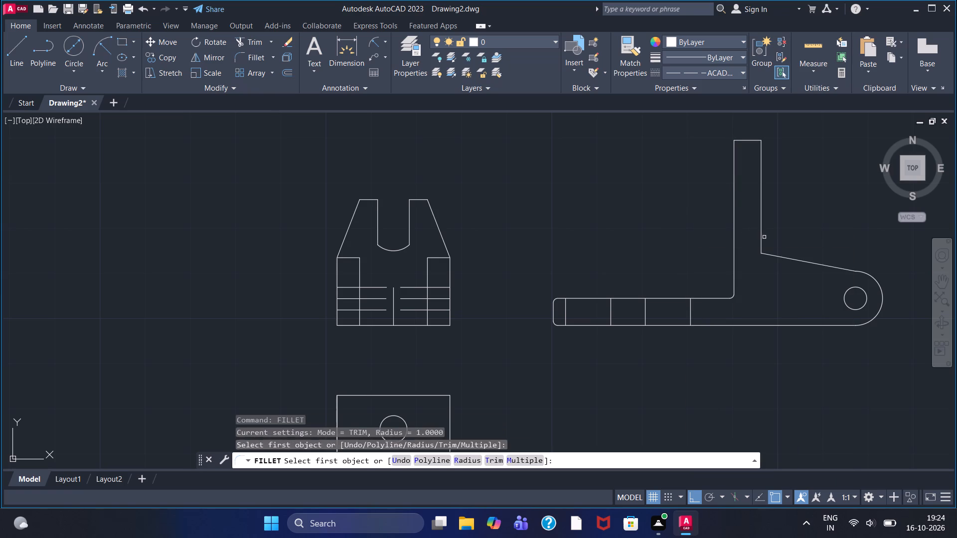
pyautogui.click(761, 238)
pyautogui.click(774, 256)
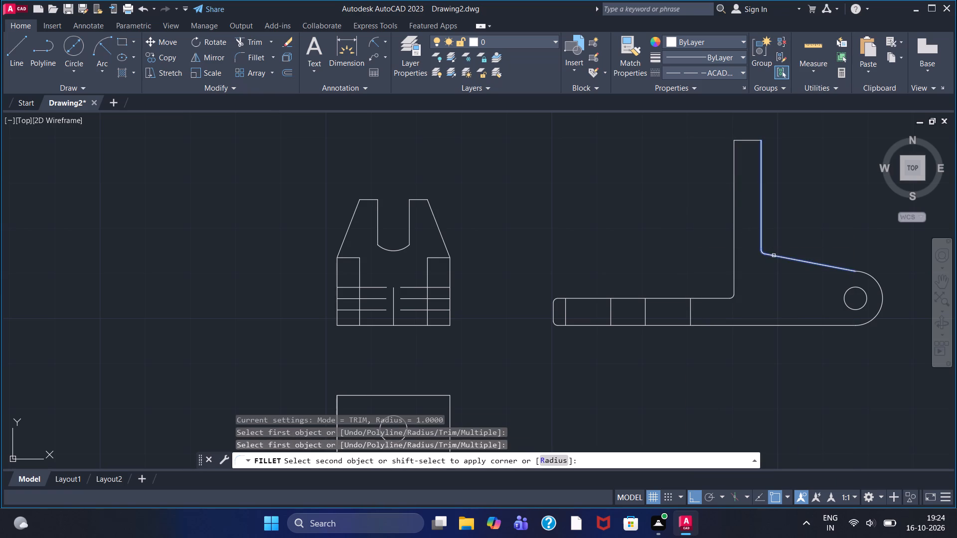
# Fillet both top corners of the side view's upright with radius 1.
pyautogui.rightClick(765, 282)
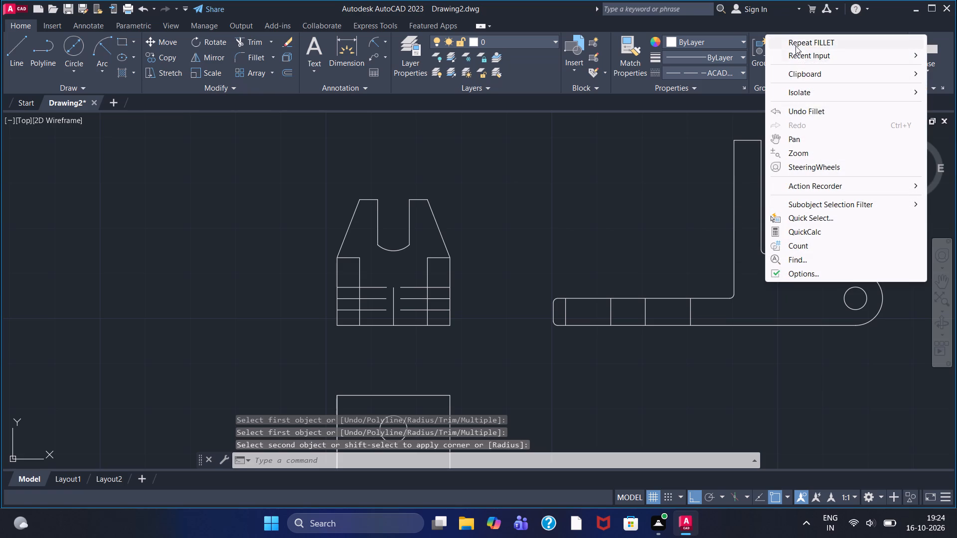
pyautogui.click(795, 40)
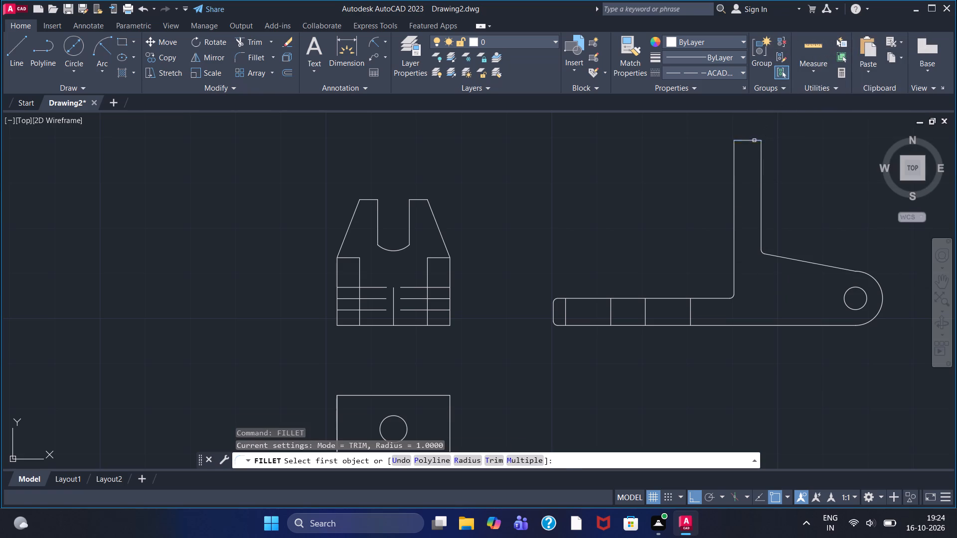
pyautogui.click(754, 140)
pyautogui.click(763, 151)
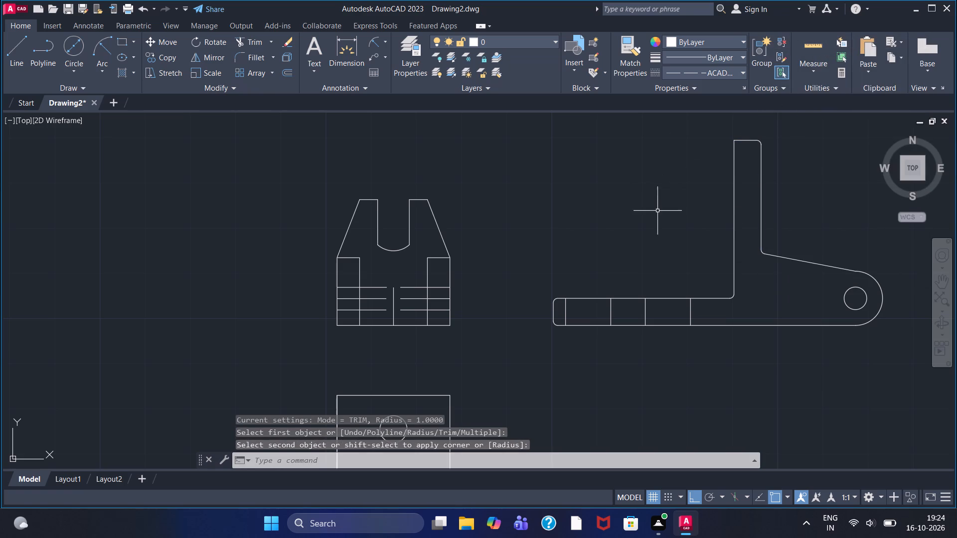
pyautogui.rightClick(657, 215)
pyautogui.click(690, 222)
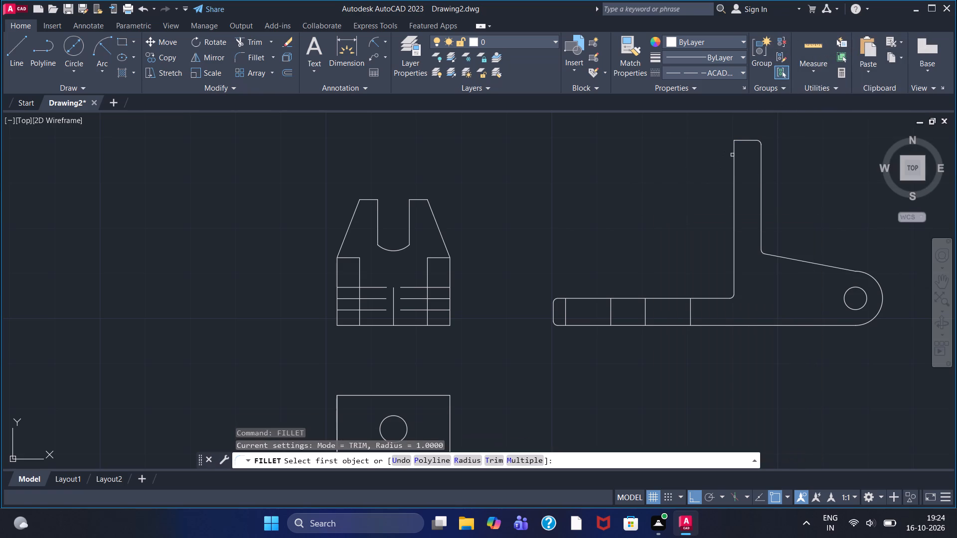
pyautogui.click(735, 156)
pyautogui.click(739, 140)
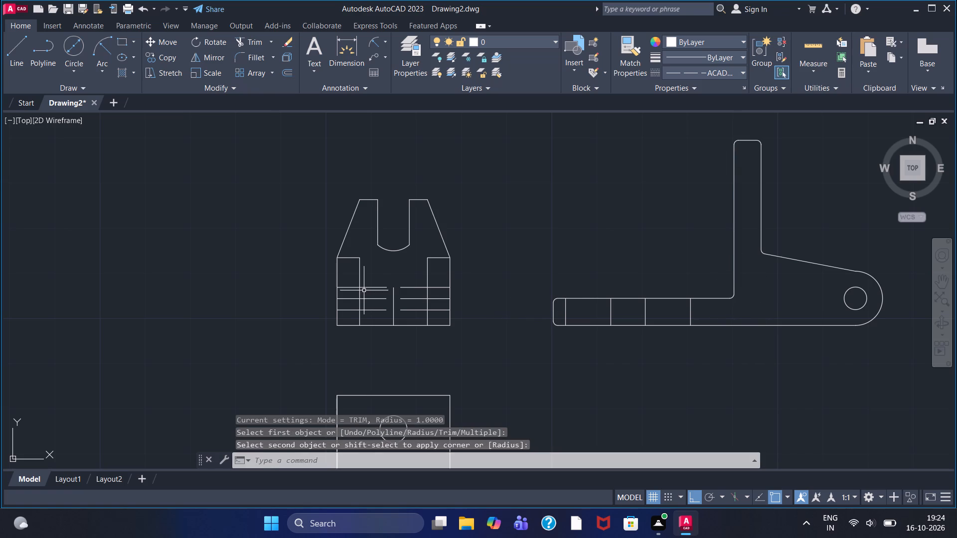
# Fillet both top corners of the tapered view's left prong with radius 1.
pyautogui.rightClick(369, 189)
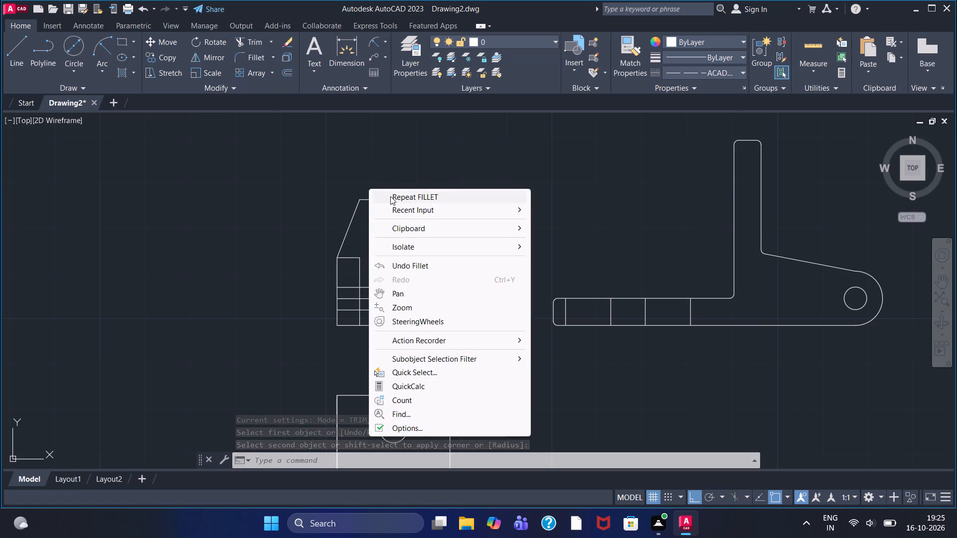
pyautogui.click(390, 196)
pyautogui.click(356, 209)
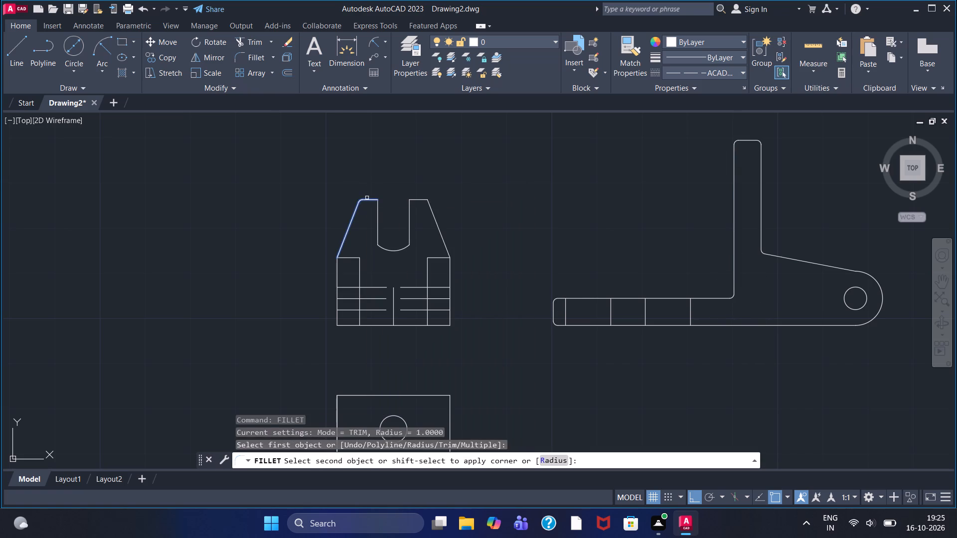
pyautogui.click(367, 198)
pyautogui.rightClick(368, 193)
pyautogui.click(387, 201)
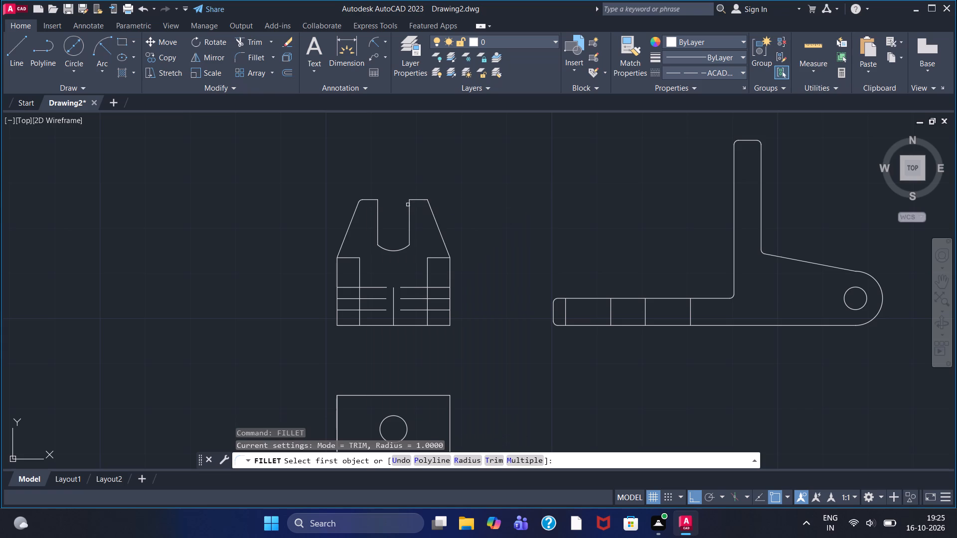
pyautogui.click(379, 210)
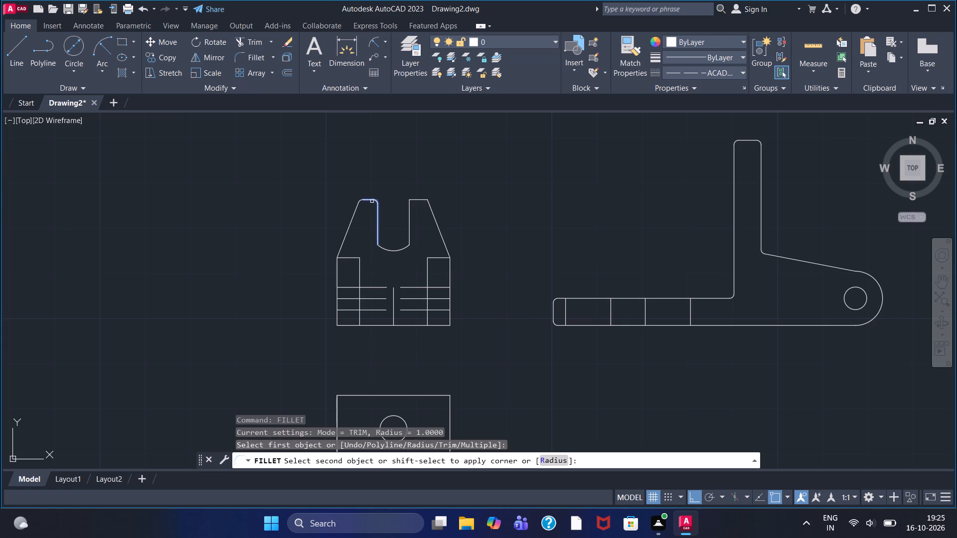
pyautogui.click(372, 201)
# Fillet both top corners of the tapered view's right prong with radius 1.
pyautogui.rightClick(376, 191)
pyautogui.click(397, 198)
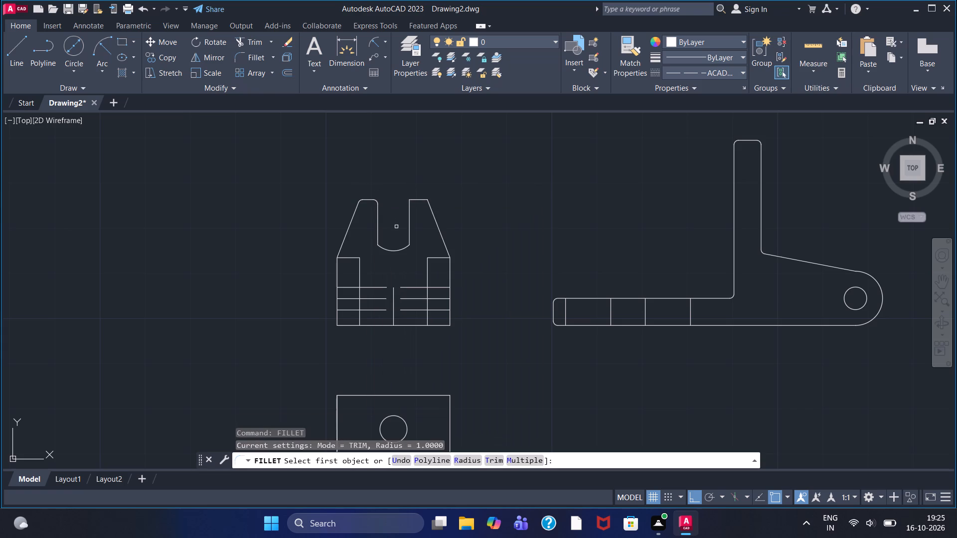
pyautogui.click(408, 210)
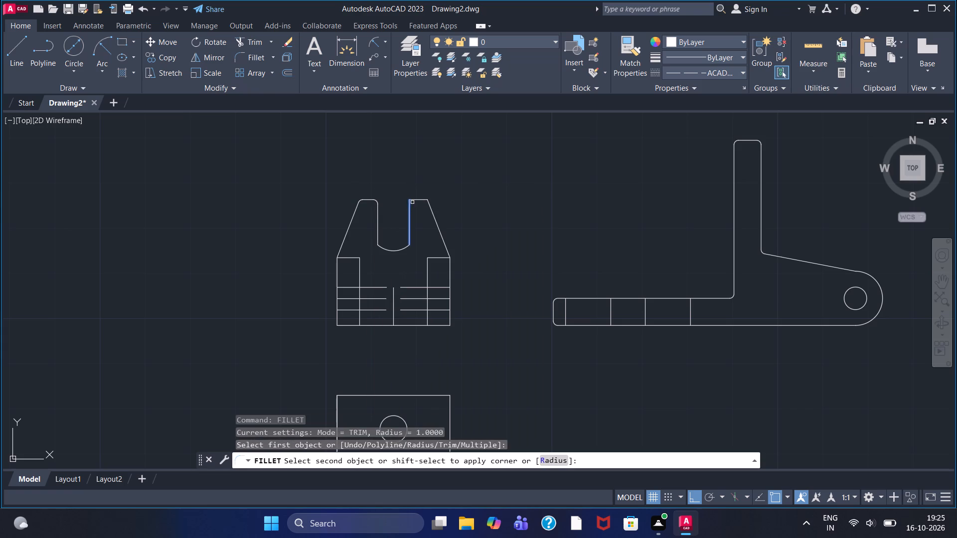
pyautogui.click(415, 201)
pyautogui.rightClick(414, 195)
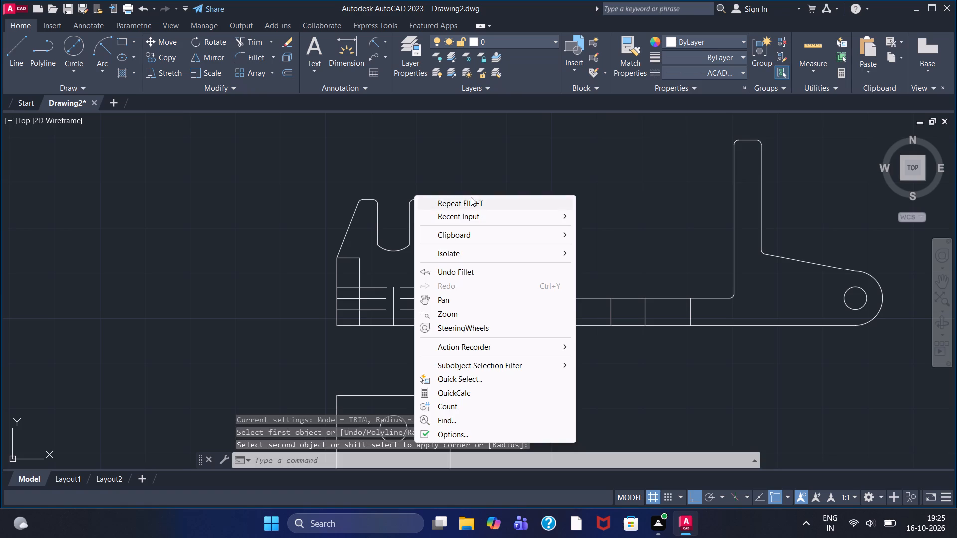
pyautogui.click(471, 197)
pyautogui.click(421, 199)
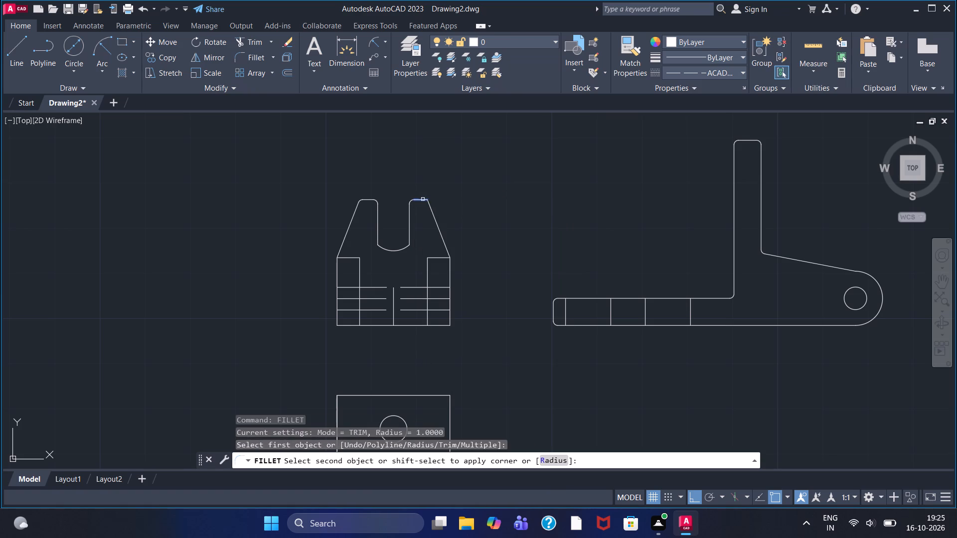
pyautogui.click(430, 205)
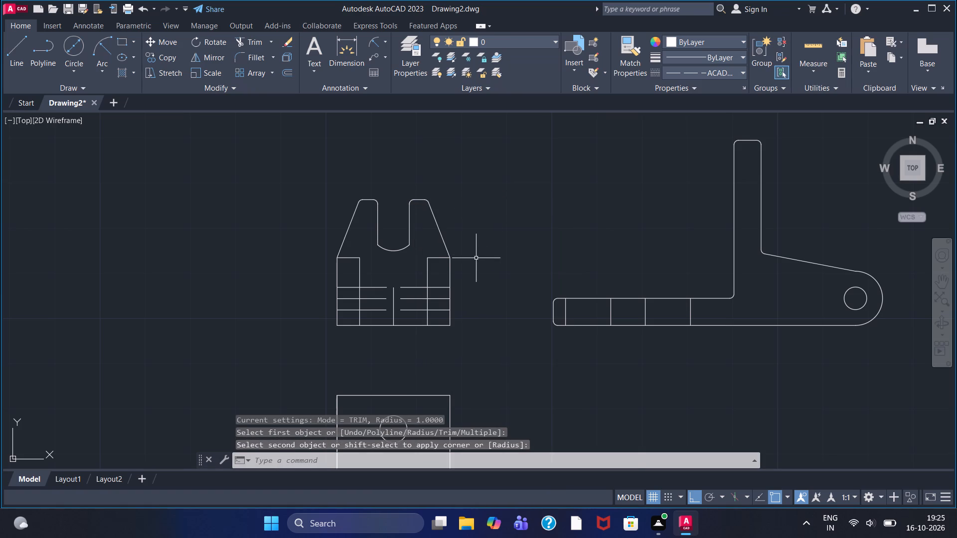
# Fillet the inner upper corners of the two side rectangles below the tapered view's slanted edges with radius 1.
pyautogui.rightClick(475, 249)
pyautogui.click(499, 253)
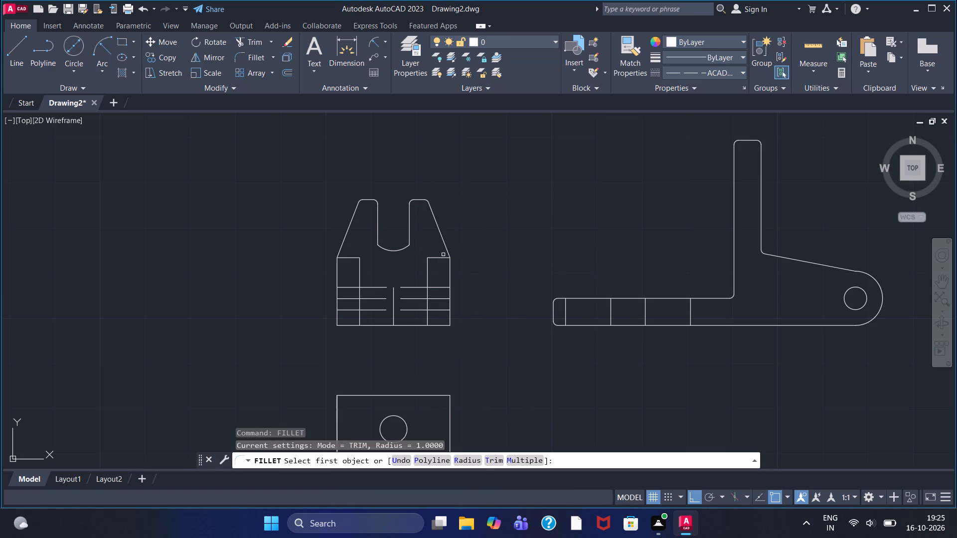
pyautogui.click(427, 270)
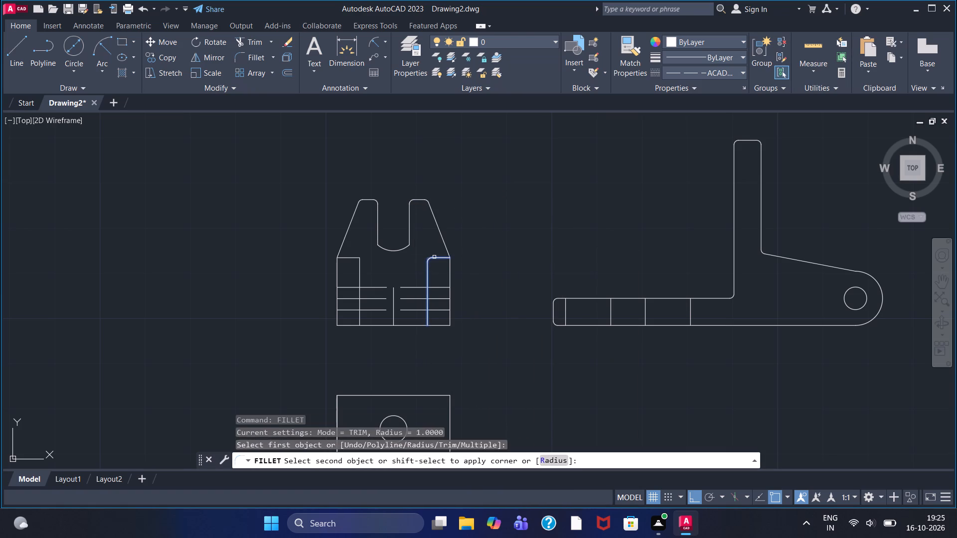
pyautogui.click(434, 257)
pyautogui.rightClick(475, 225)
pyautogui.click(498, 228)
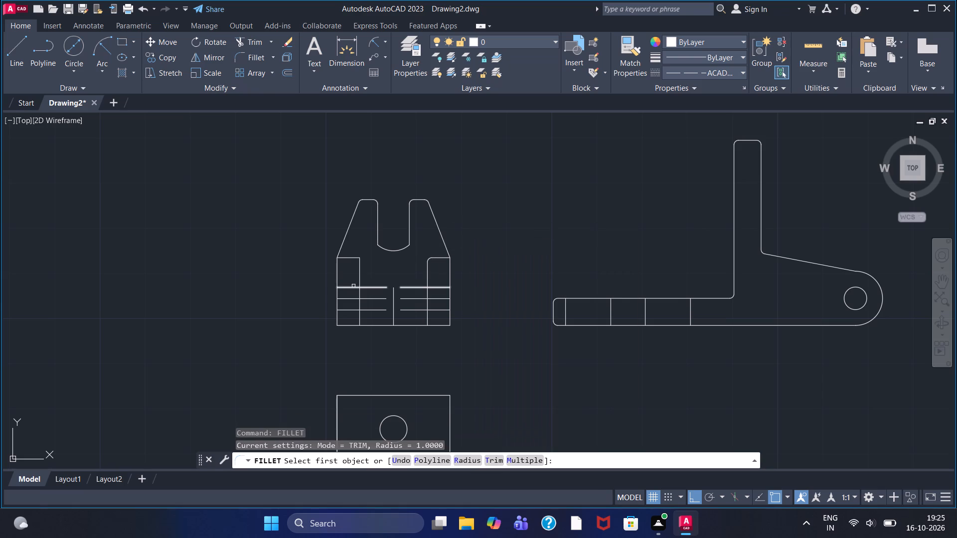
pyautogui.click(352, 257)
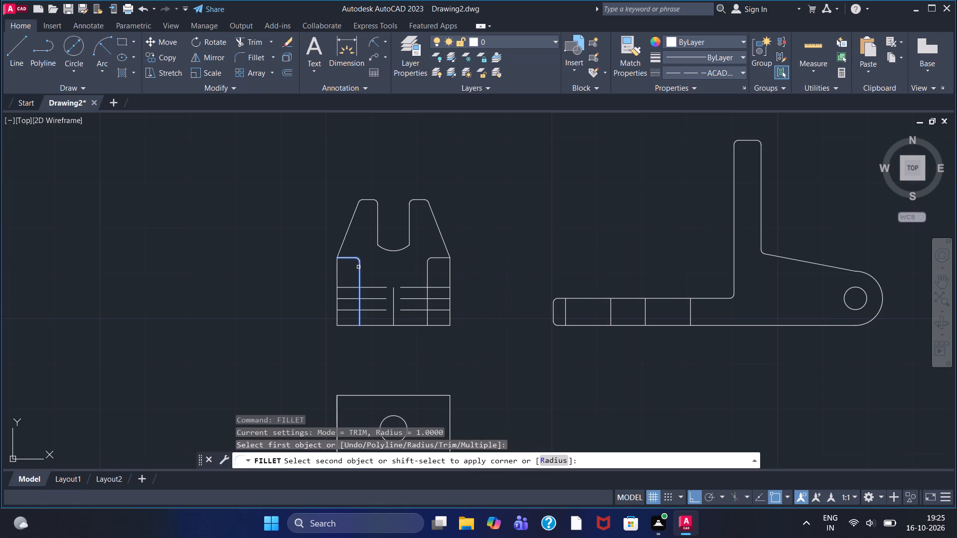
pyautogui.click(358, 267)
# Fillet the lower-left corner of the tapered view's outline with radius 1.
pyautogui.rightClick(335, 347)
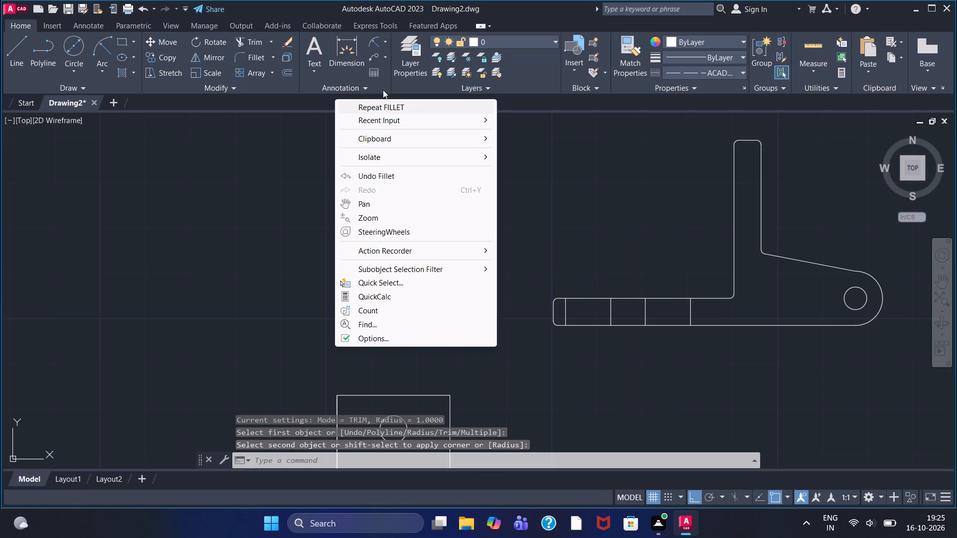
pyautogui.click(391, 108)
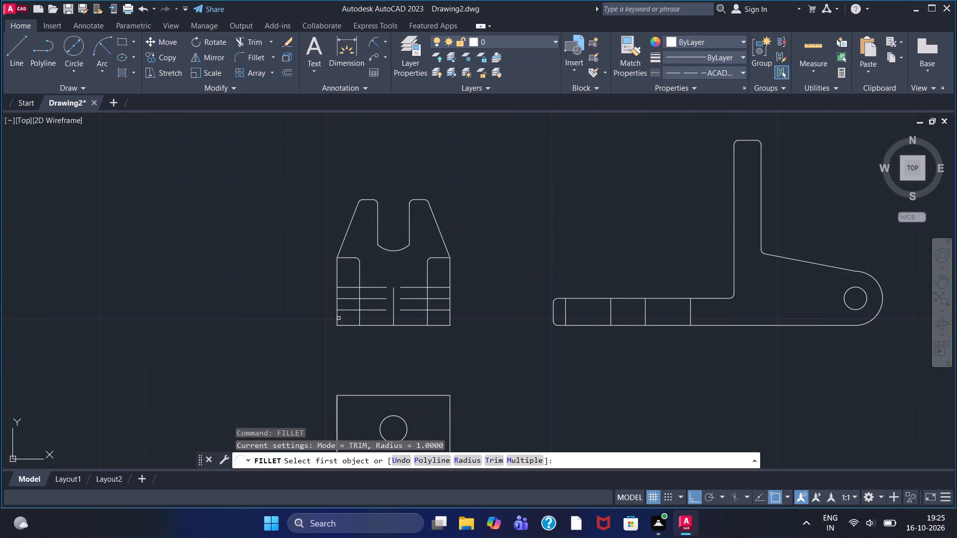
pyautogui.click(336, 317)
pyautogui.click(348, 324)
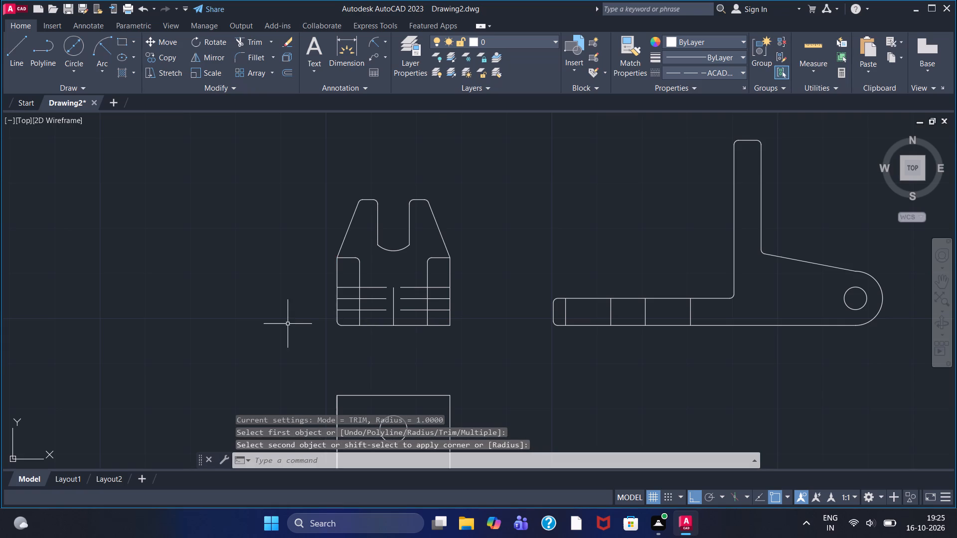
# Fillet the lower-right corner of the tapered view's outline with radius 1.
pyautogui.rightClick(277, 324)
pyautogui.click(329, 82)
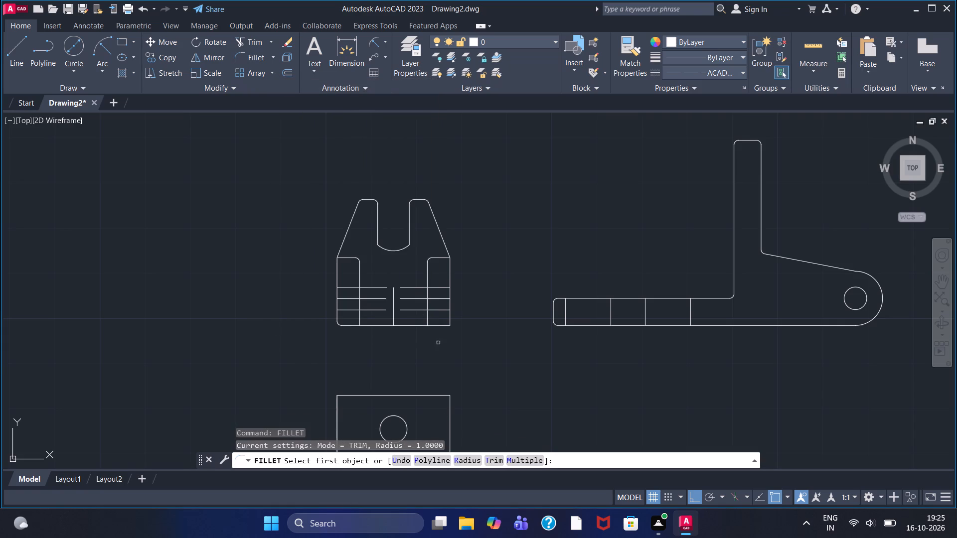
pyautogui.click(440, 326)
pyautogui.click(448, 314)
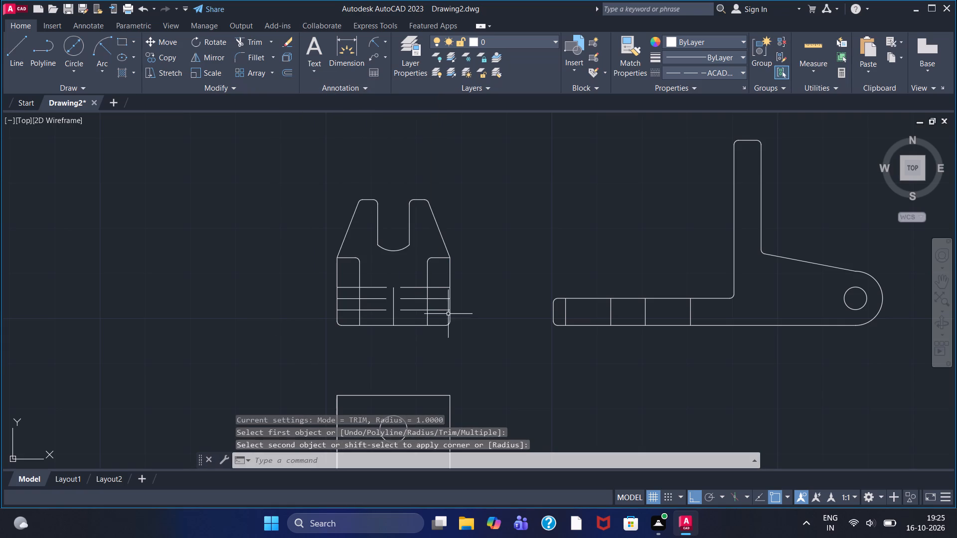
# Fillet both top corners of the two-hole view's outline with radius 1.
pyautogui.moveTo(510, 371); pyautogui.dragTo(477, 215, button='middle')
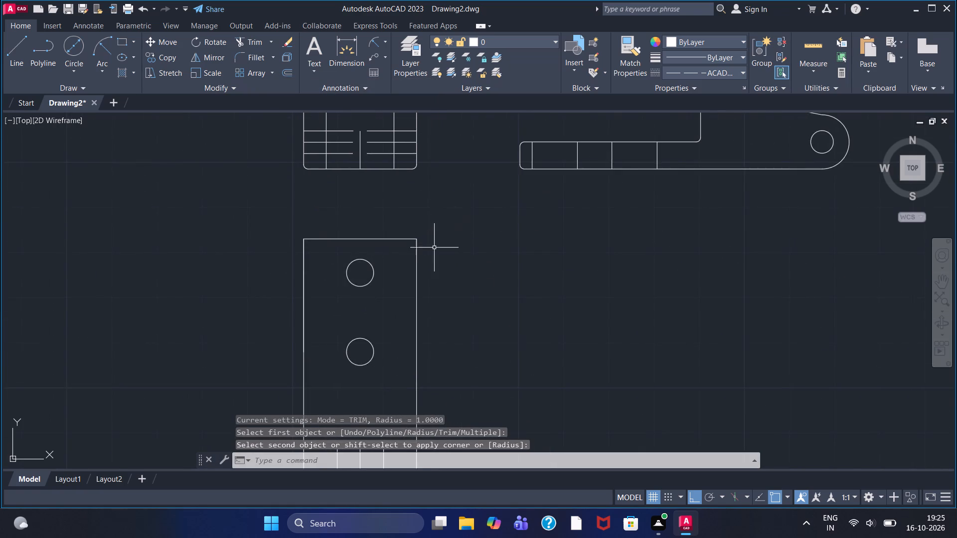
pyautogui.scroll(-1, 434, 248)
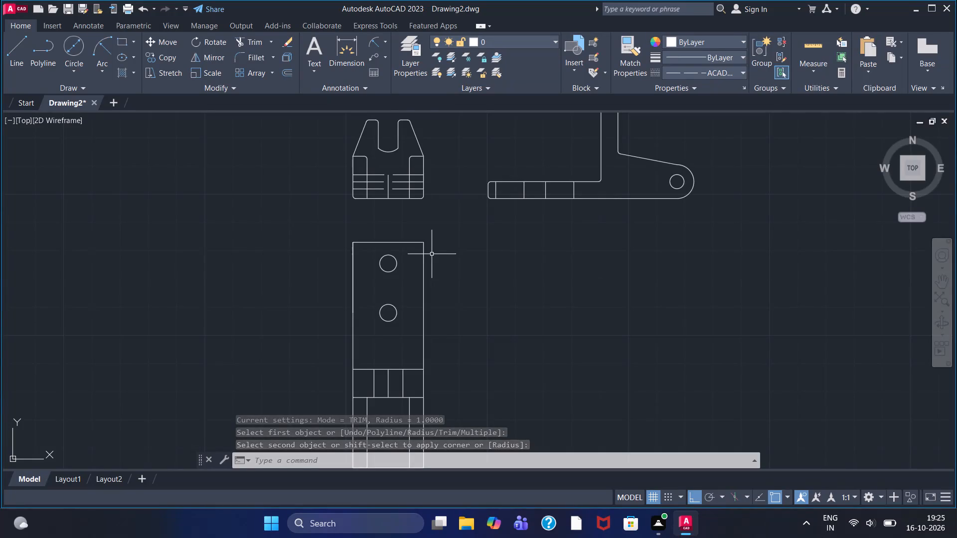
pyautogui.rightClick(468, 309)
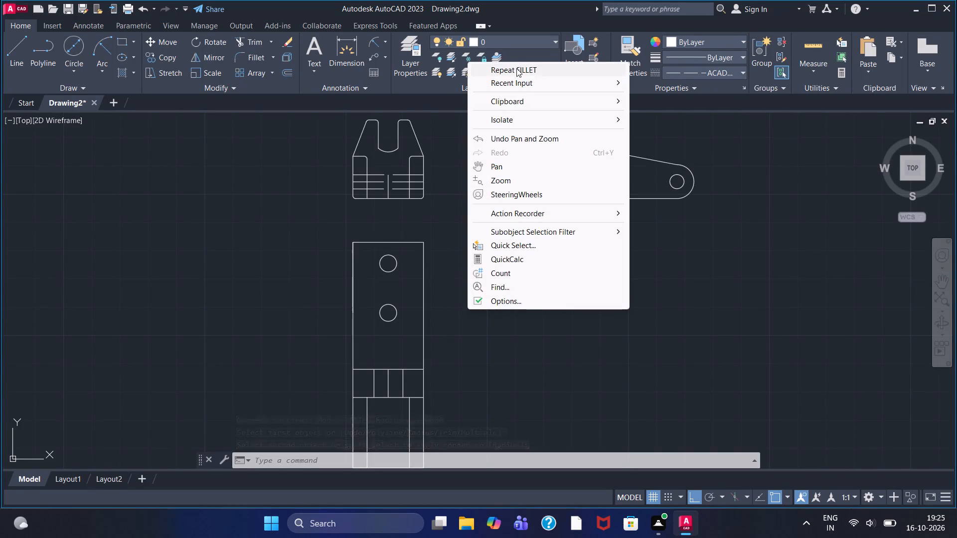
pyautogui.click(516, 68)
pyautogui.click(354, 256)
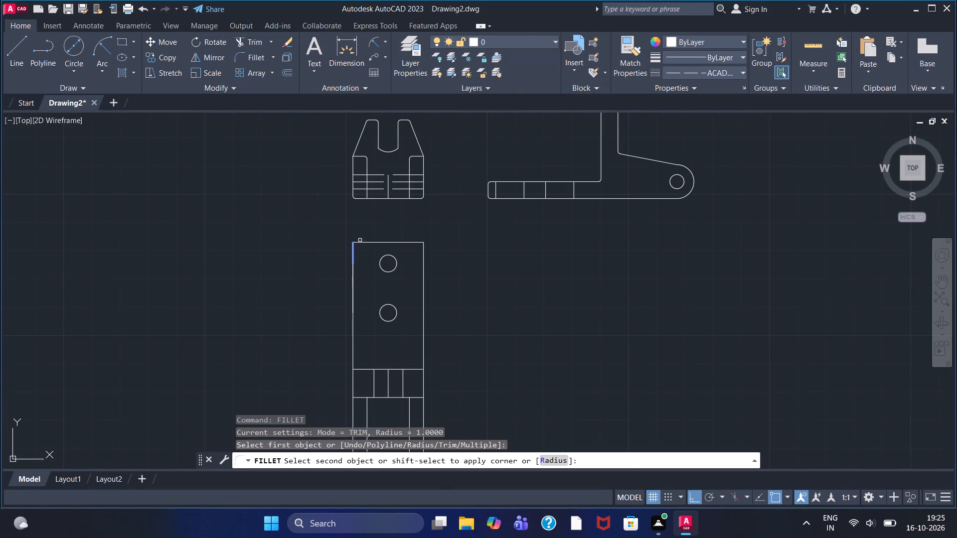
pyautogui.click(361, 242)
pyautogui.rightClick(453, 274)
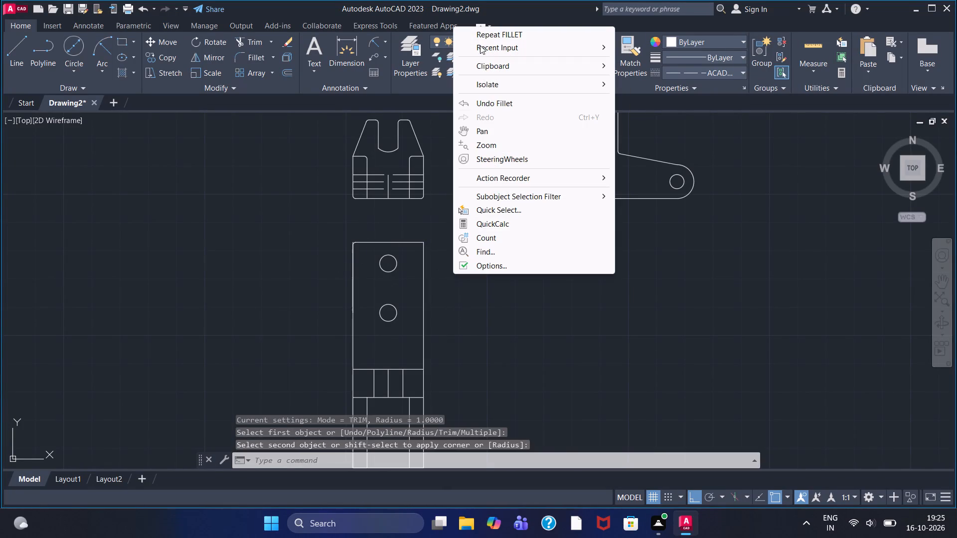
pyautogui.click(479, 34)
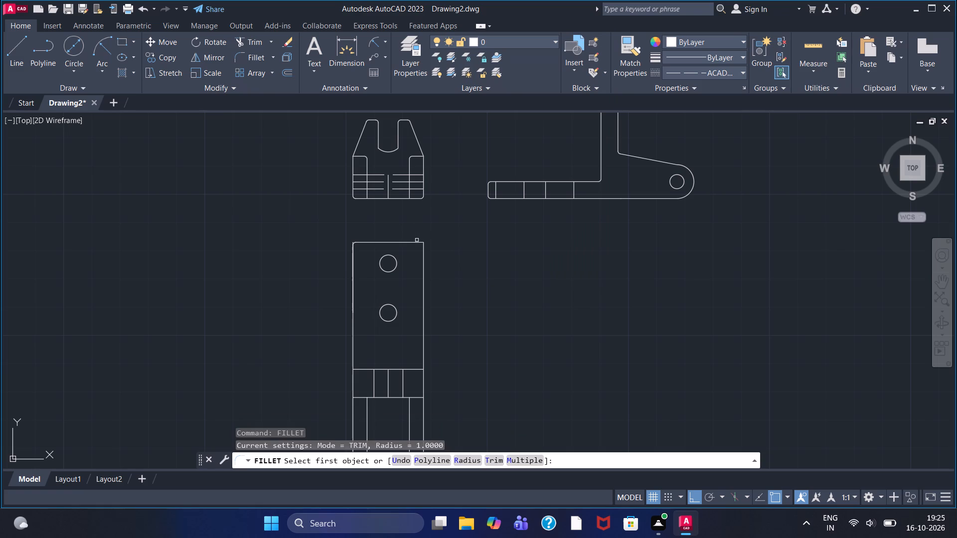
pyautogui.click(417, 240)
pyautogui.click(422, 258)
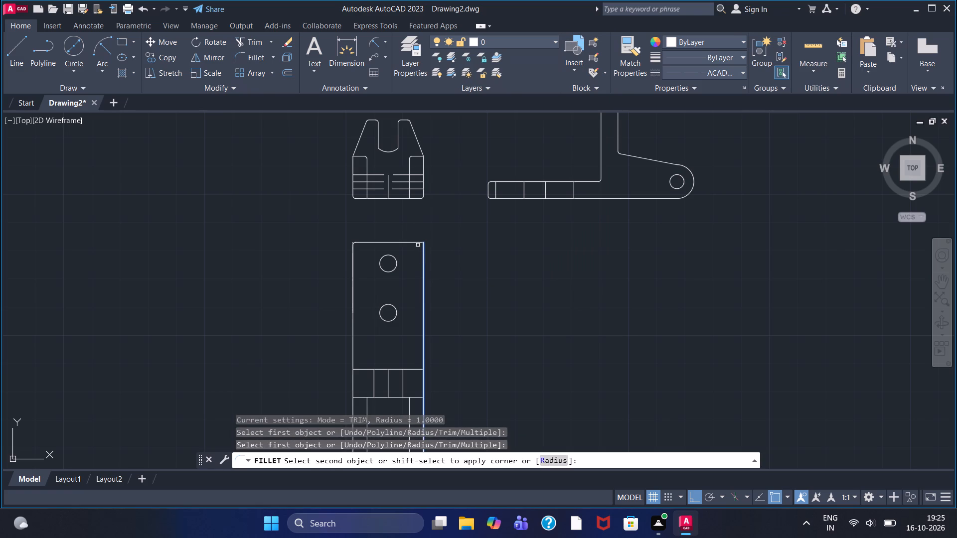
pyautogui.click(414, 243)
# Fillet both bottom corners of the two-hole view's outline with radius 1.
pyautogui.moveTo(467, 333); pyautogui.dragTo(445, 219, button='middle')
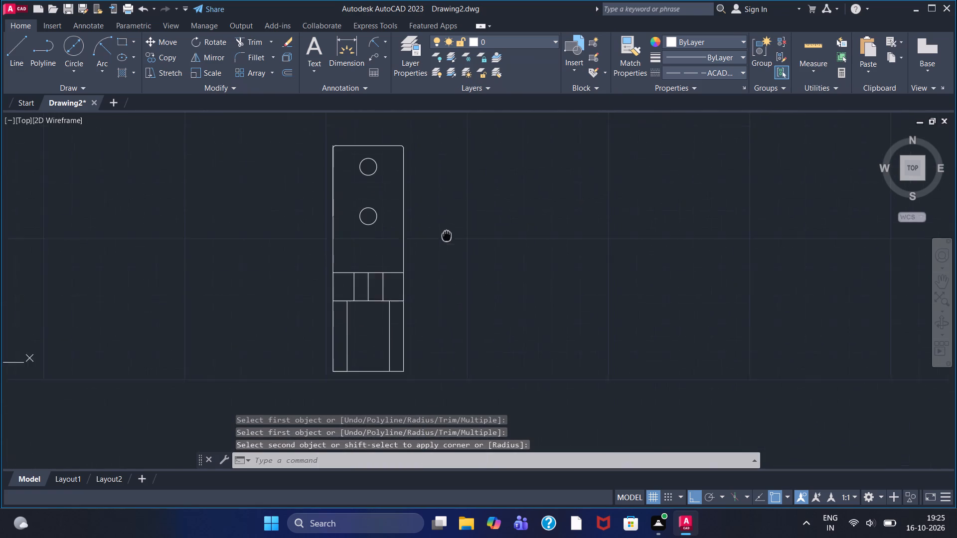
pyautogui.moveTo(445, 219); pyautogui.dragTo(443, 212, button='middle')
pyautogui.rightClick(431, 347)
pyautogui.click(462, 110)
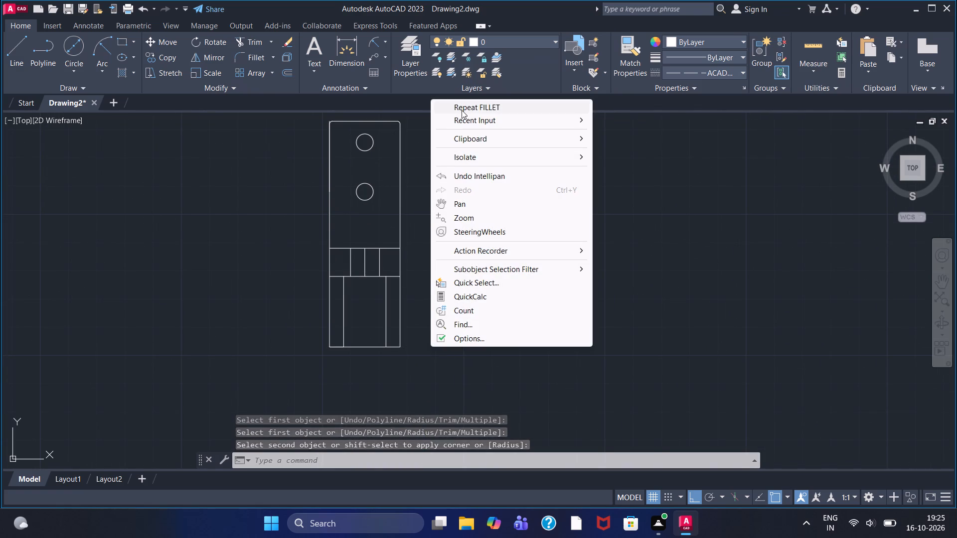
pyautogui.click(391, 348)
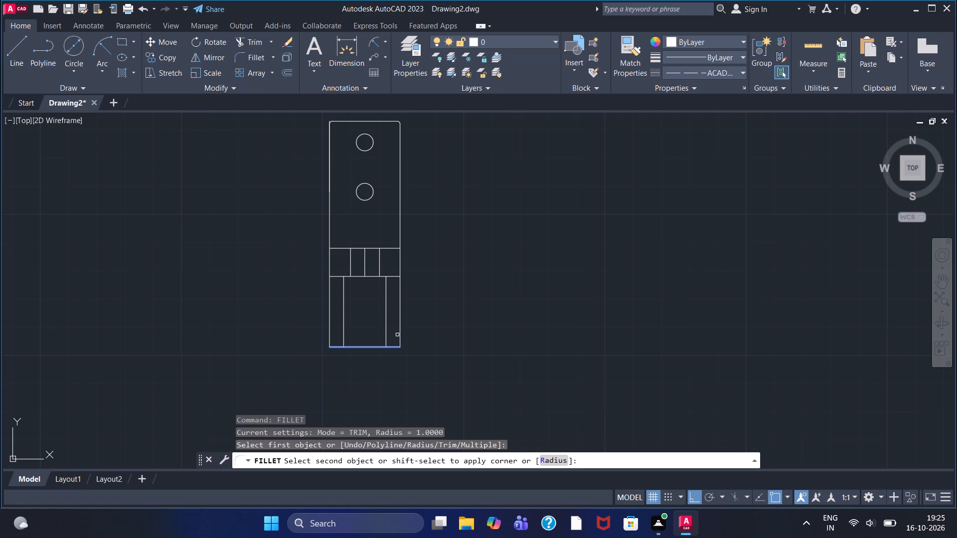
pyautogui.click(399, 328)
pyautogui.rightClick(412, 328)
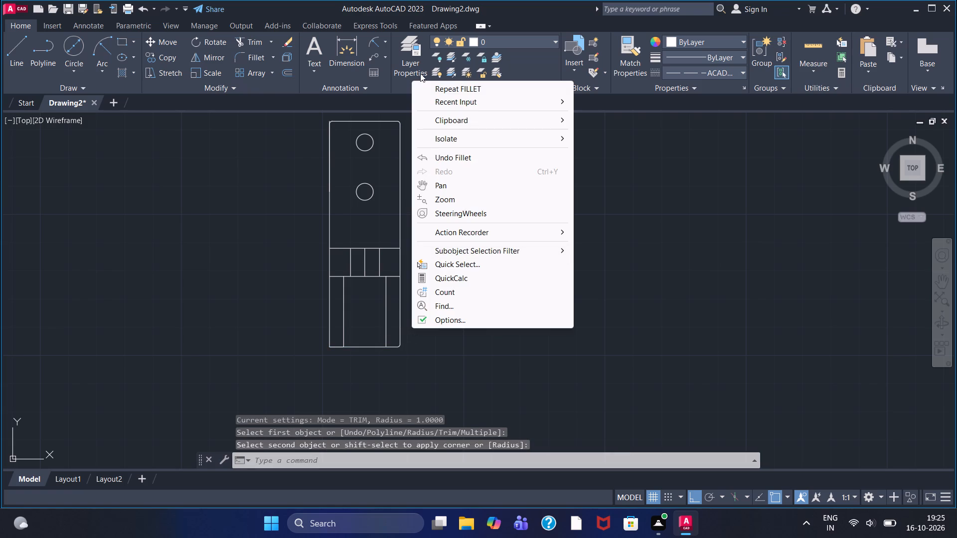
pyautogui.click(472, 84)
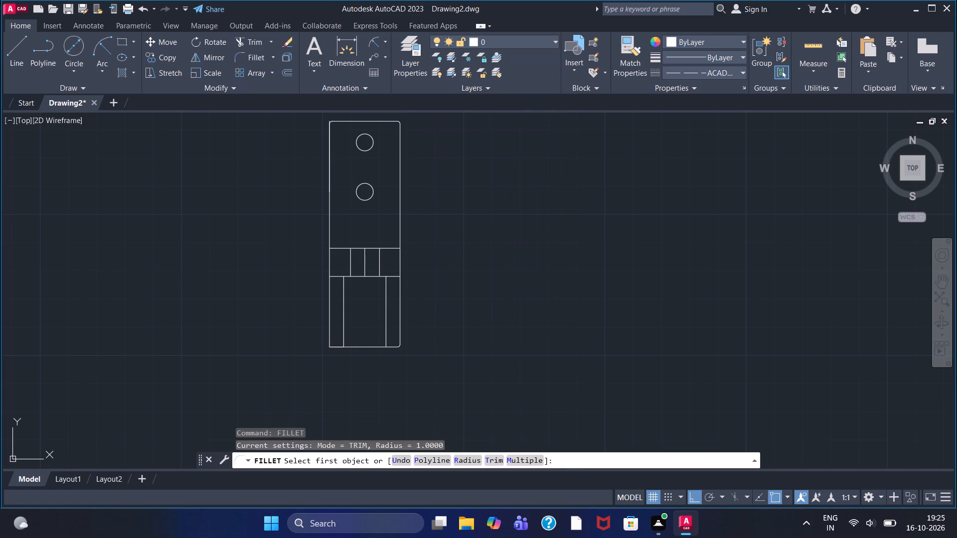
pyautogui.click(331, 334)
pyautogui.click(336, 347)
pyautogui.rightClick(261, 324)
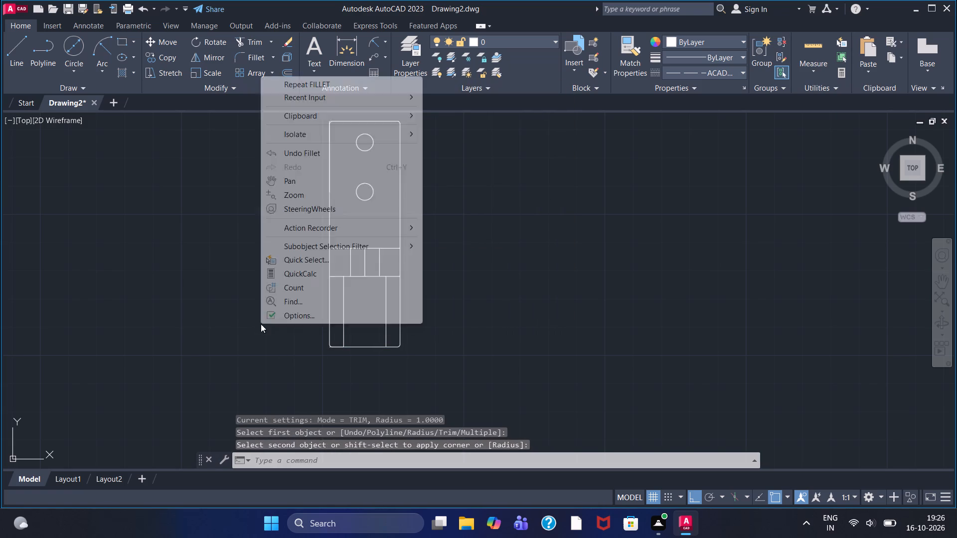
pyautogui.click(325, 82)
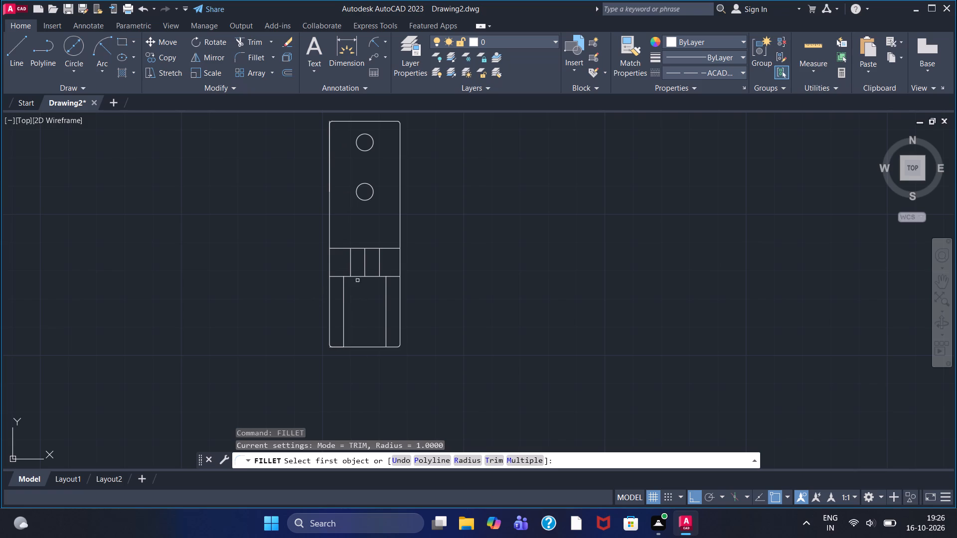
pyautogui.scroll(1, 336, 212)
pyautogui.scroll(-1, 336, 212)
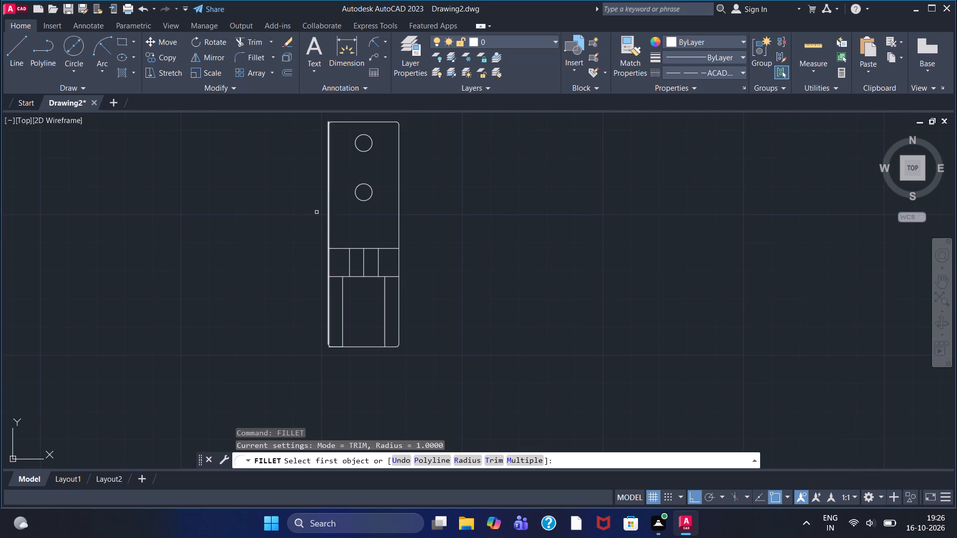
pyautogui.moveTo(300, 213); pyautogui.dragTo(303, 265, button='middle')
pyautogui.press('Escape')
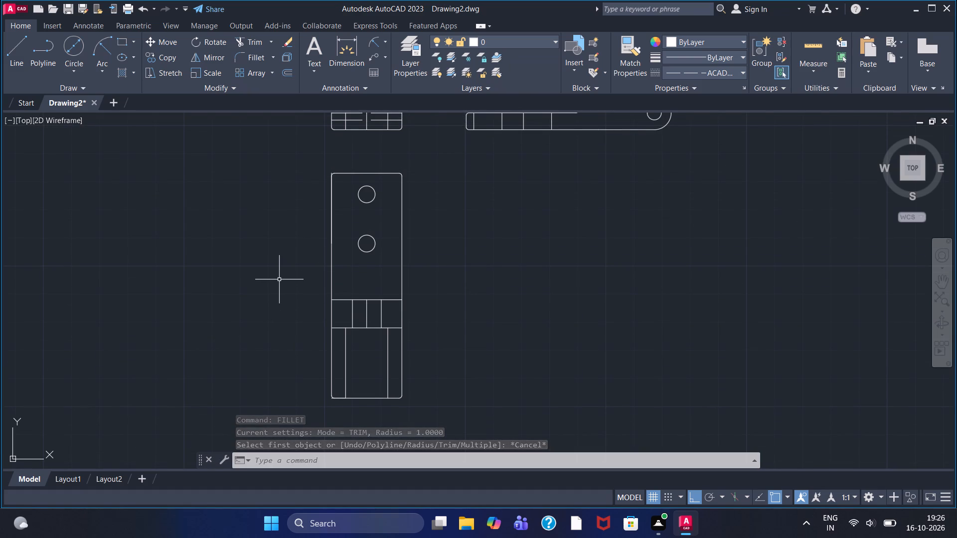
# Examine the tapered, rounded-end and two-hole views up close and as a whole layout.
pyautogui.scroll(1, 384, 240)
pyautogui.scroll(-1, 384, 240)
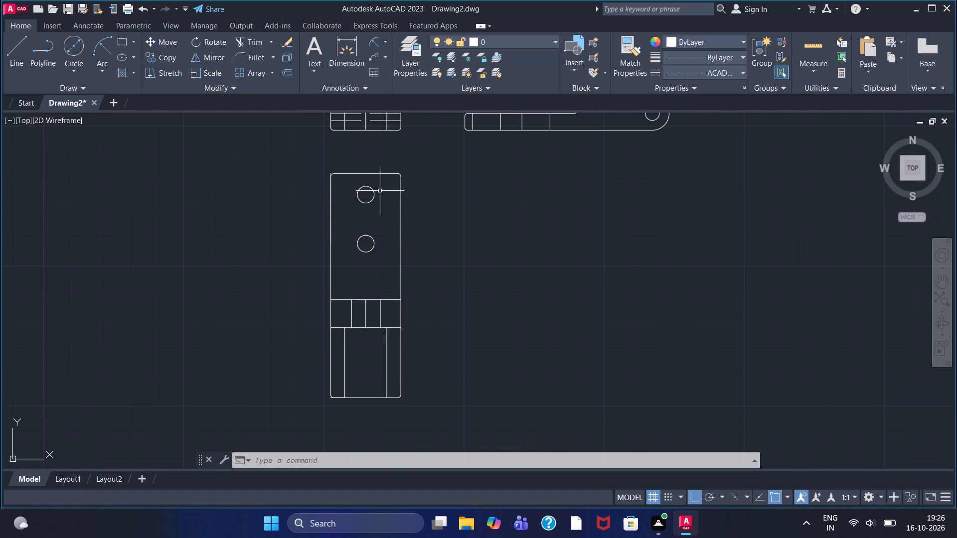
pyautogui.scroll(-1, 380, 191)
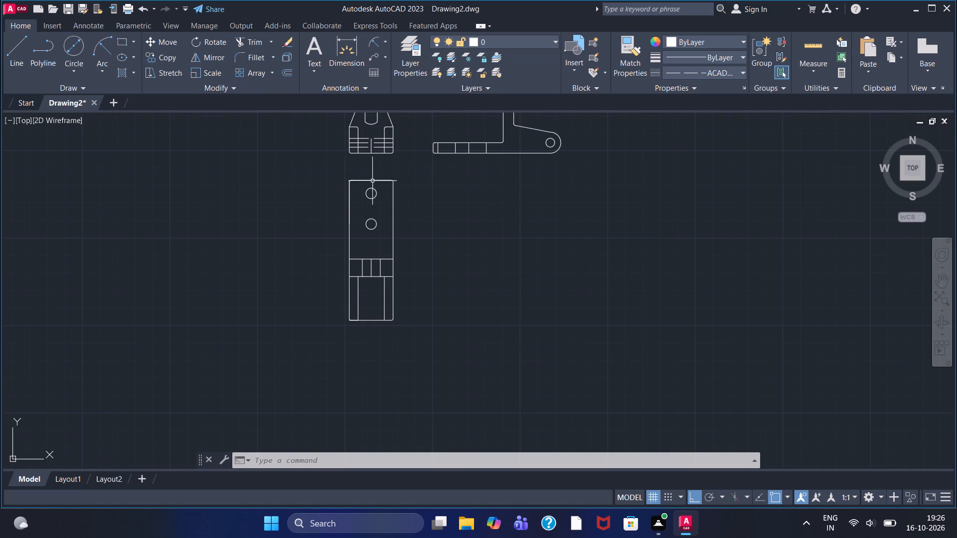
pyautogui.scroll(-2, 370, 176)
pyautogui.scroll(2, 378, 168)
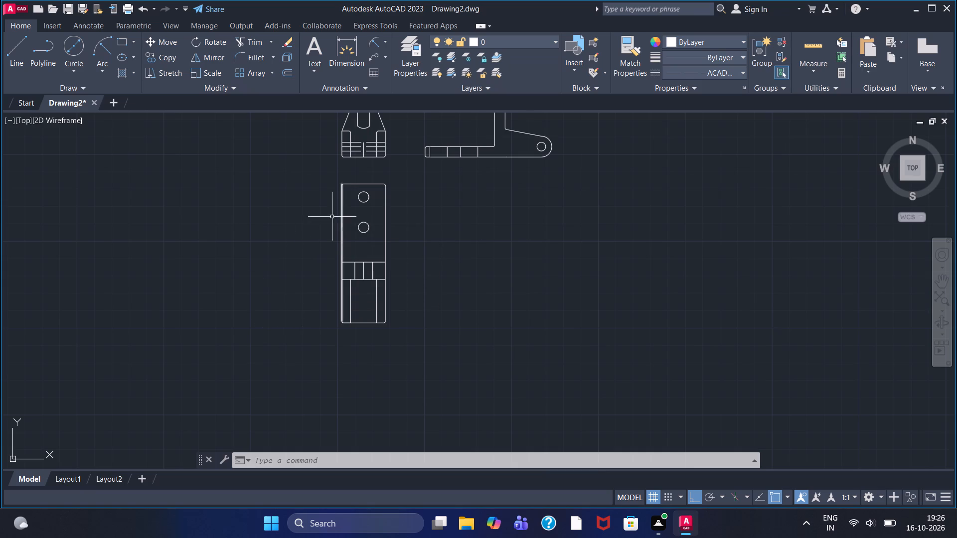
pyautogui.scroll(1, 365, 205)
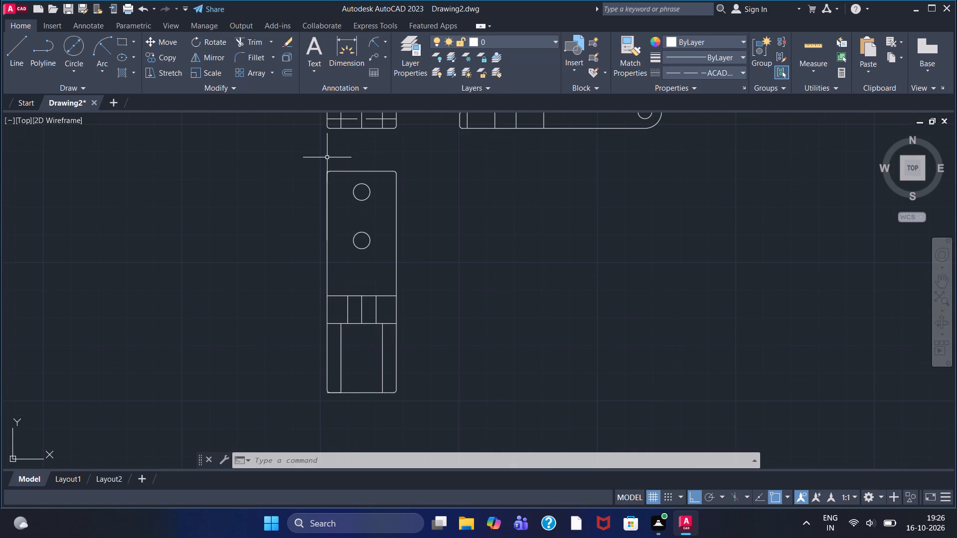
pyautogui.moveTo(317, 152); pyautogui.dragTo(306, 243, button='middle')
pyautogui.scroll(1, 342, 178)
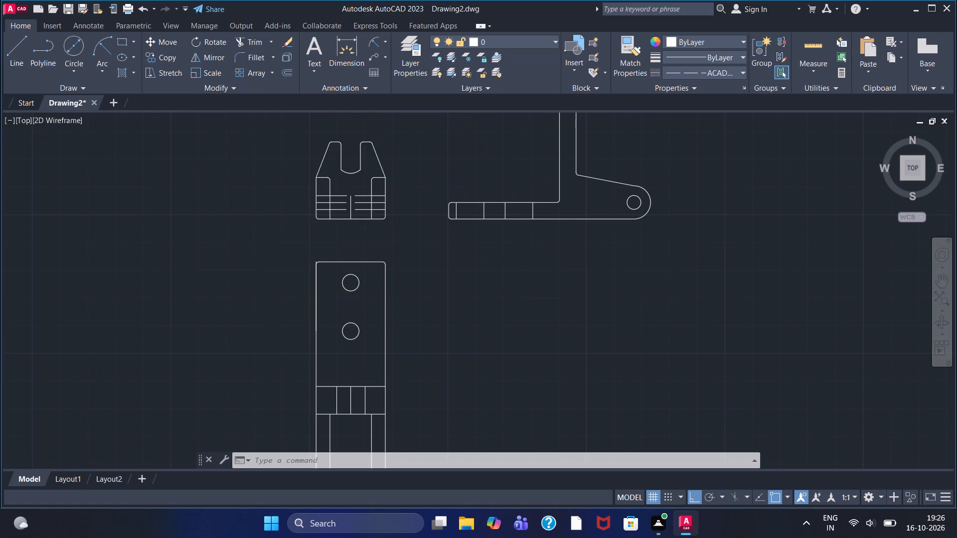
pyautogui.moveTo(342, 178); pyautogui.dragTo(347, 220, button='middle')
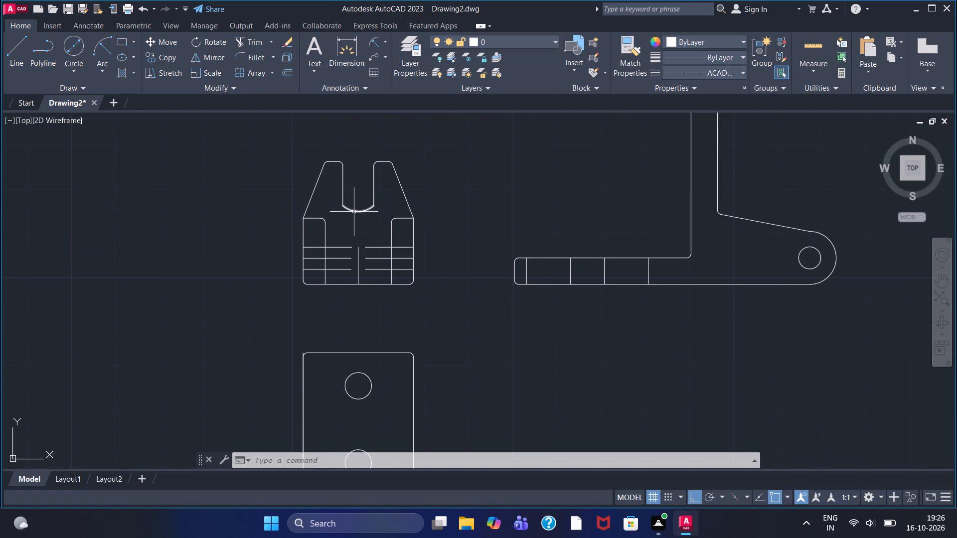
pyautogui.scroll(-1, 358, 189)
pyautogui.moveTo(274, 232); pyautogui.dragTo(252, 185, button='middle')
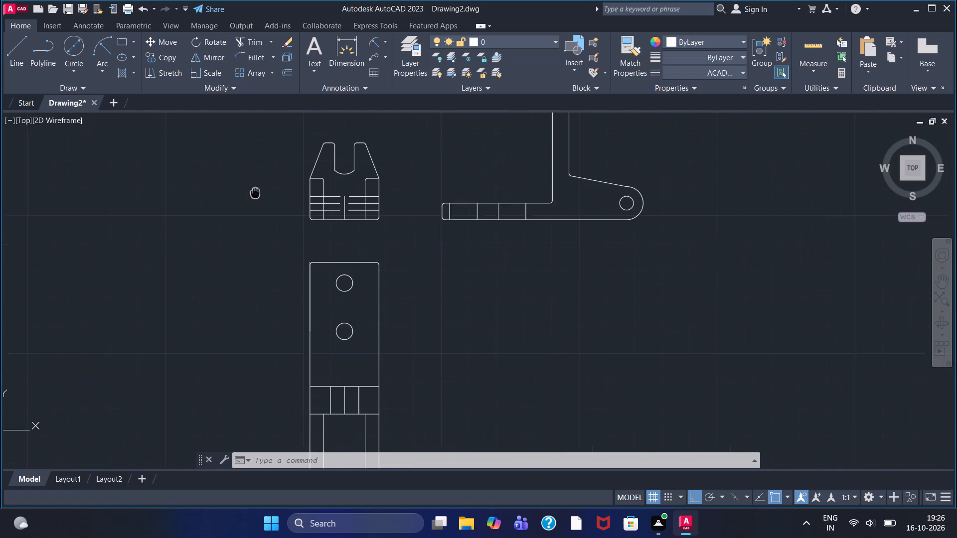
pyautogui.moveTo(252, 185); pyautogui.dragTo(251, 185, button='middle')
pyautogui.scroll(-1, 260, 194)
pyautogui.scroll(1, 263, 201)
pyautogui.scroll(-1, 263, 203)
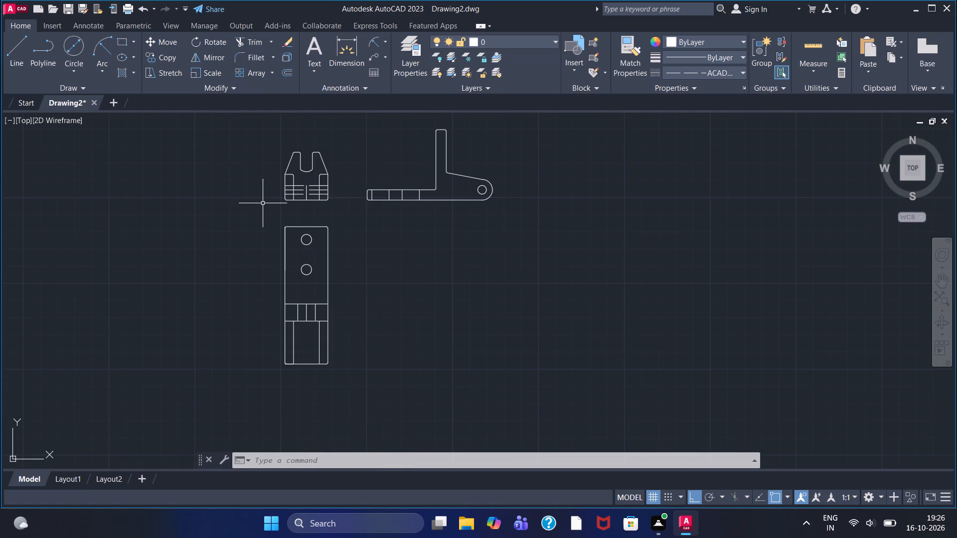
pyautogui.scroll(1, 257, 218)
pyautogui.moveTo(255, 217); pyautogui.dragTo(248, 193, button='middle')
pyautogui.scroll(-1, 248, 192)
pyautogui.scroll(-1, 279, 225)
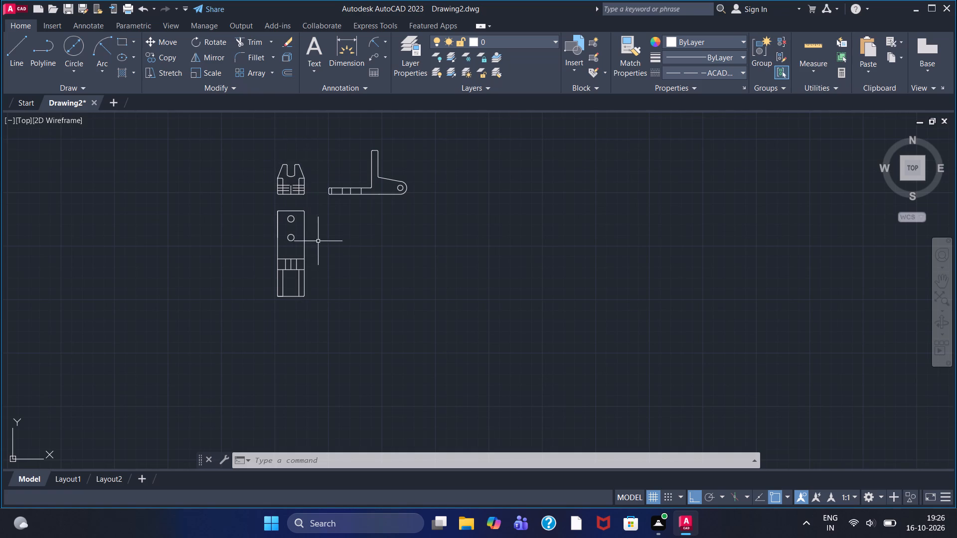
# Add a vertical linear dimension between the centres of the two holes, placed outside the two-hole view's left edge.
pyautogui.scroll(2, 309, 230)
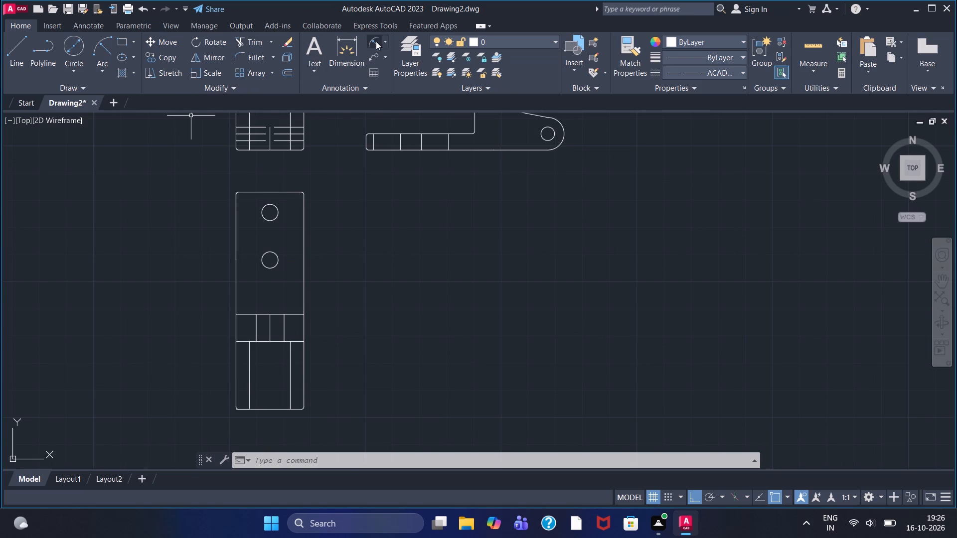
pyautogui.click(386, 43)
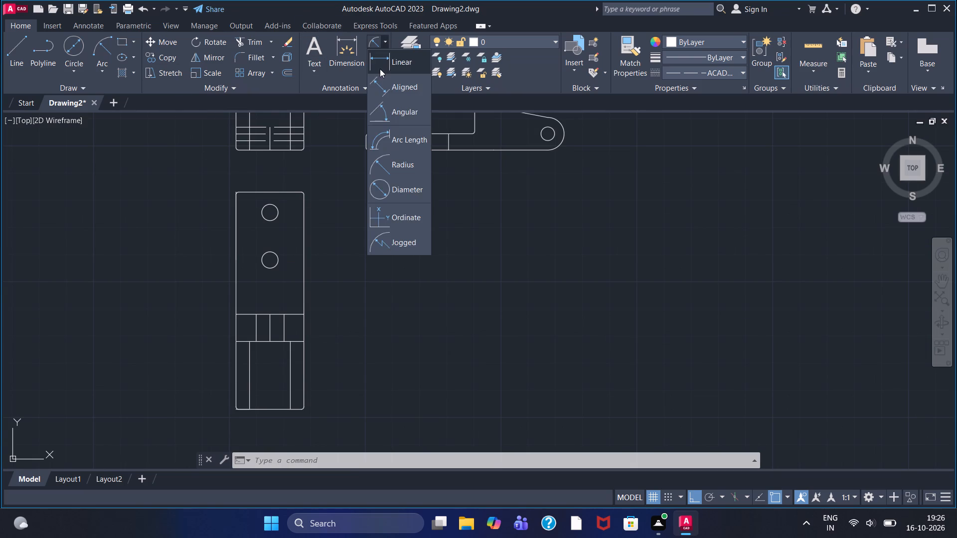
pyautogui.click(380, 69)
pyautogui.click(271, 214)
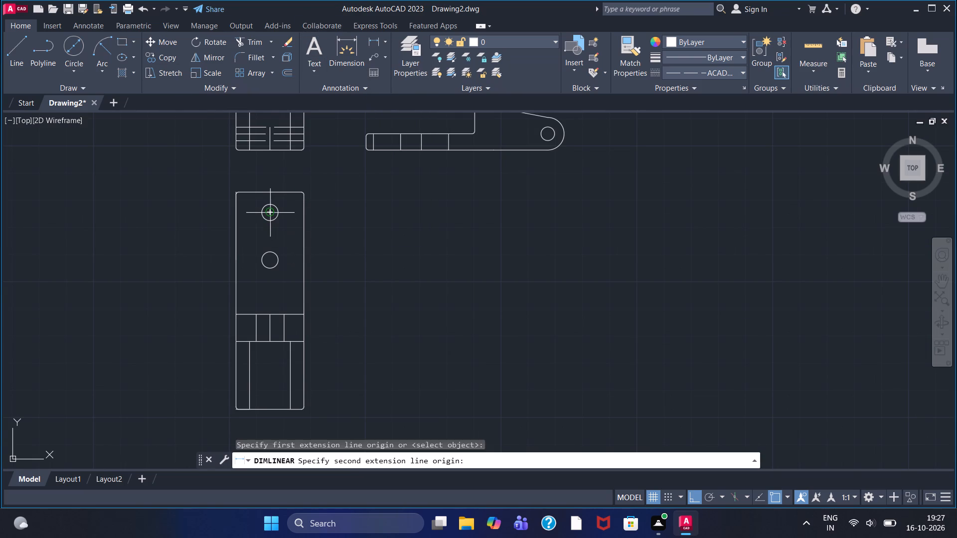
pyautogui.click(272, 261)
pyautogui.click(211, 260)
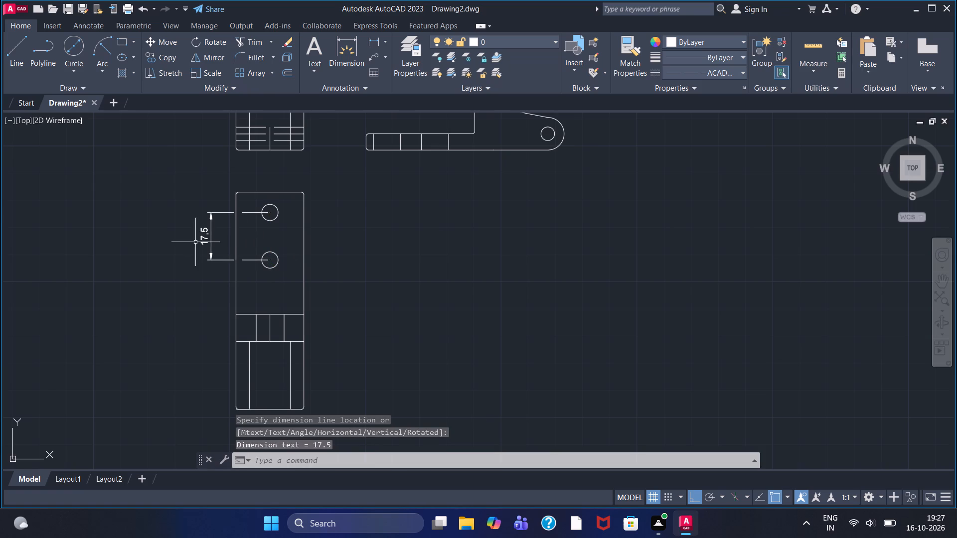
# Add a vertical linear dimension from the upper hole's centre to the two-hole view's top edge, in line with the hole-spacing dimension.
pyautogui.click(369, 39)
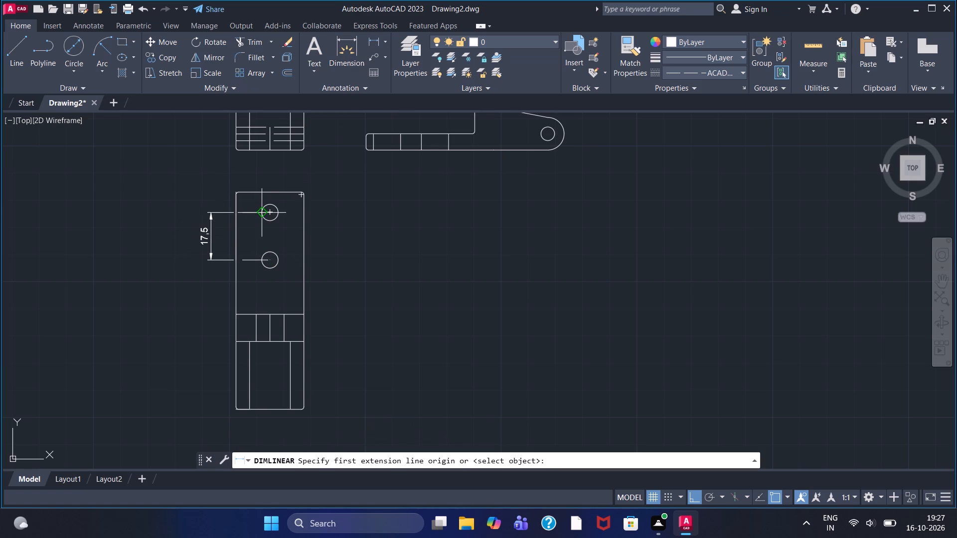
pyautogui.moveTo(270, 211); pyautogui.dragTo(270, 207)
pyautogui.click(270, 190)
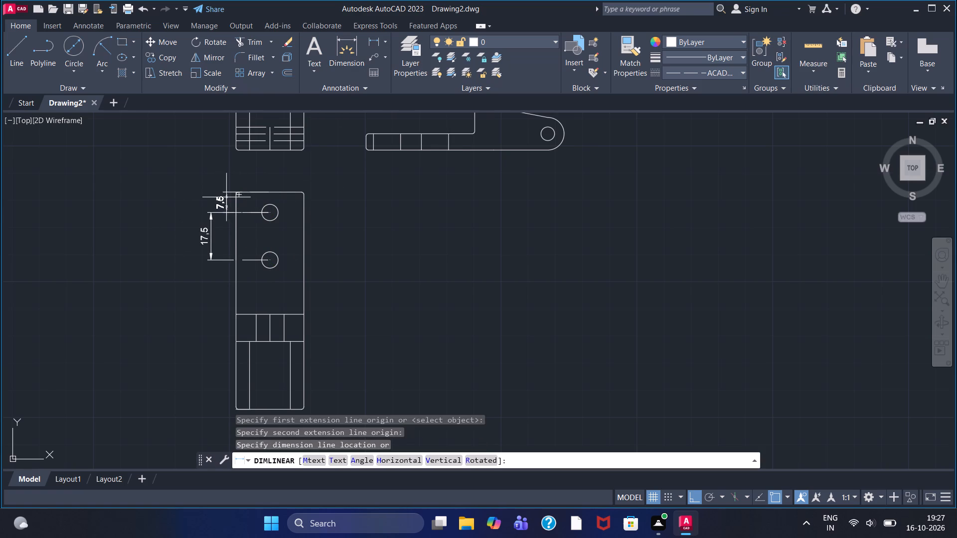
pyautogui.click(211, 197)
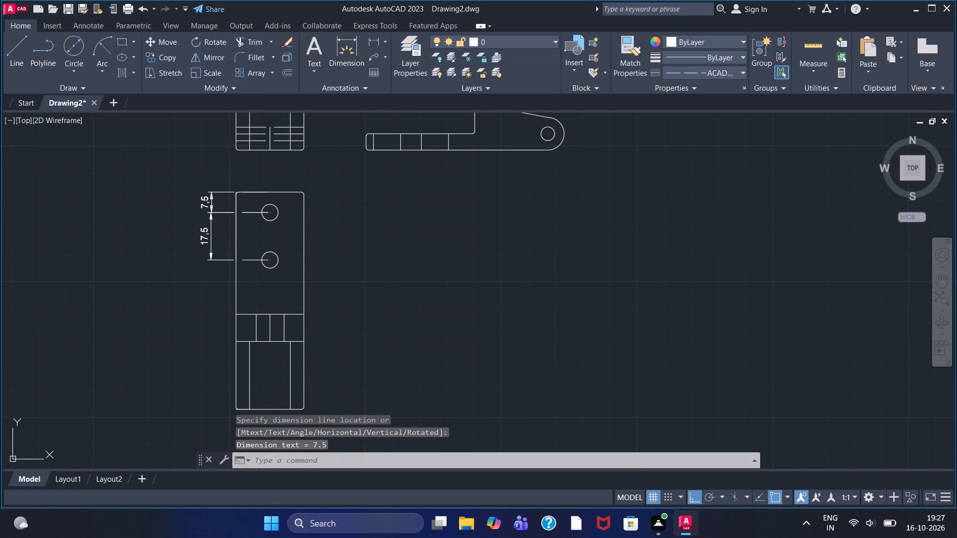
# Add a diameter dimension to the upper hole of the two-hole view, with its text beyond the hole's upper right.
pyautogui.click(387, 45)
pyautogui.click(399, 188)
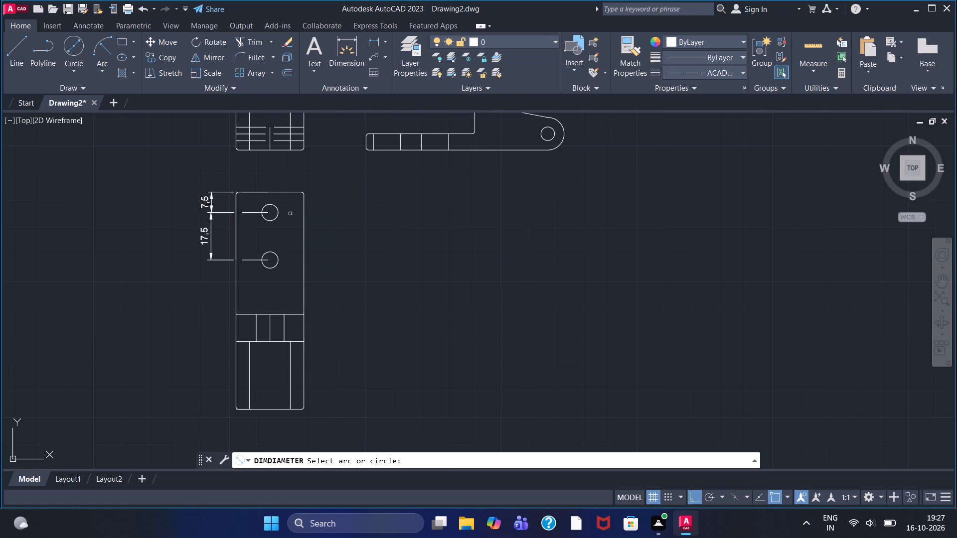
pyautogui.click(279, 210)
pyautogui.click(296, 204)
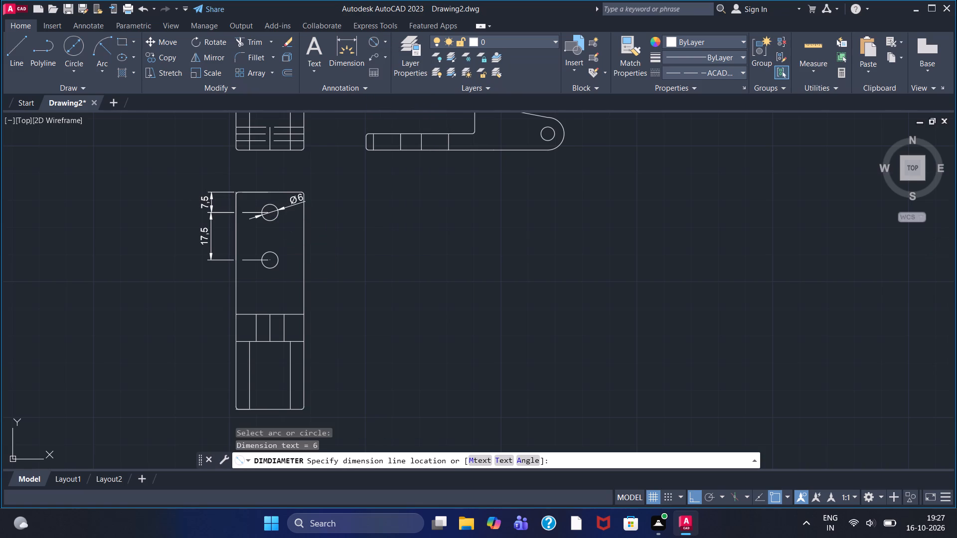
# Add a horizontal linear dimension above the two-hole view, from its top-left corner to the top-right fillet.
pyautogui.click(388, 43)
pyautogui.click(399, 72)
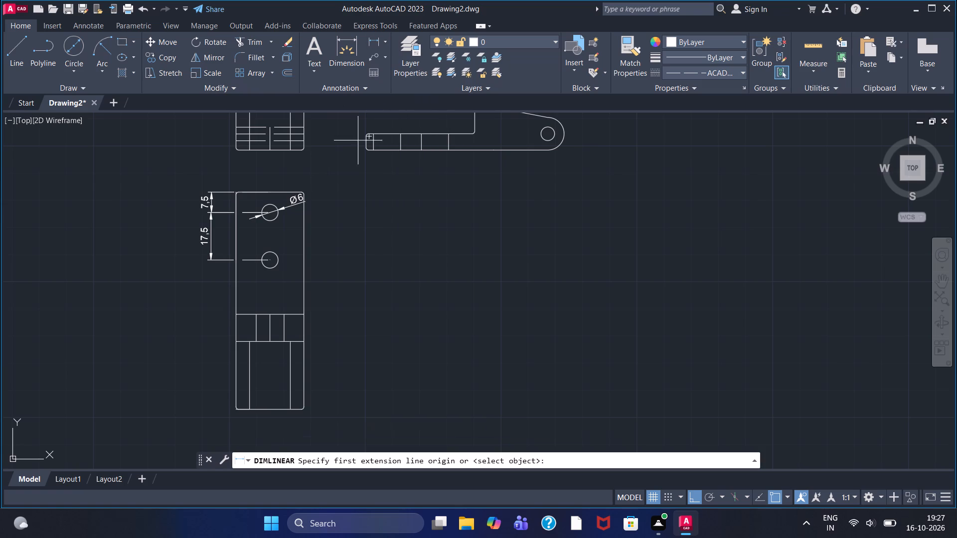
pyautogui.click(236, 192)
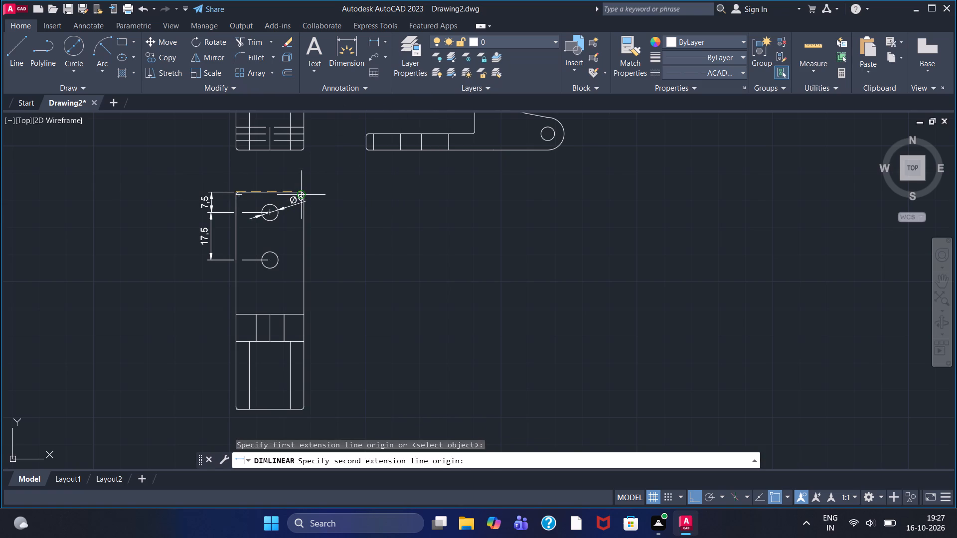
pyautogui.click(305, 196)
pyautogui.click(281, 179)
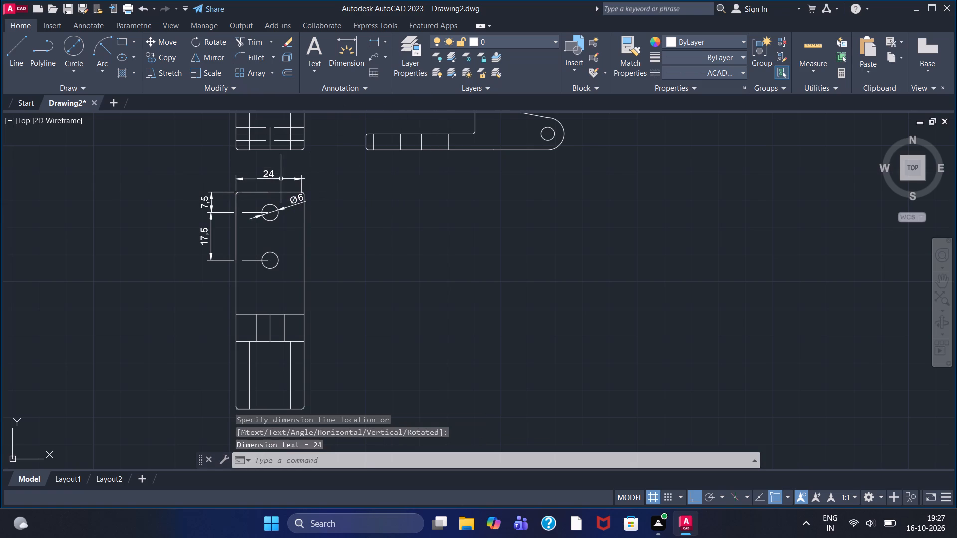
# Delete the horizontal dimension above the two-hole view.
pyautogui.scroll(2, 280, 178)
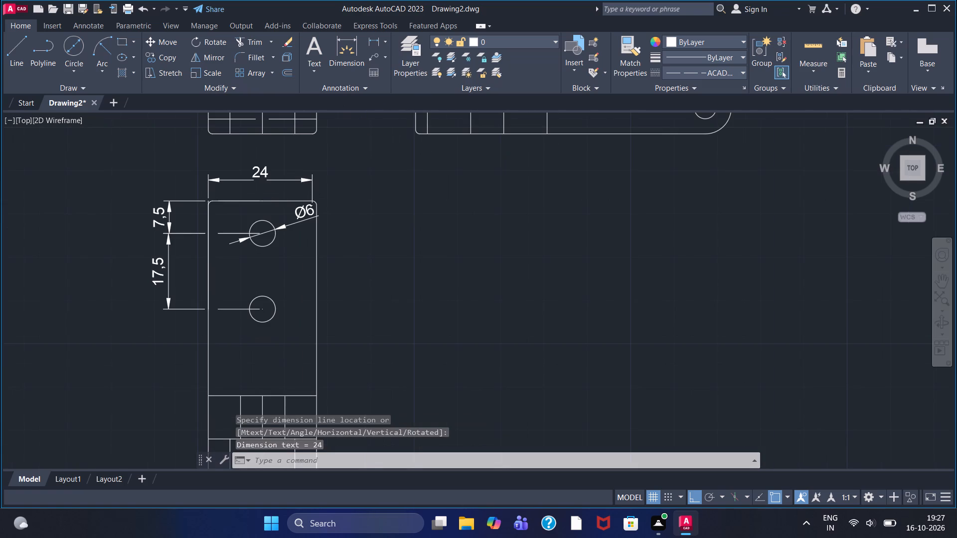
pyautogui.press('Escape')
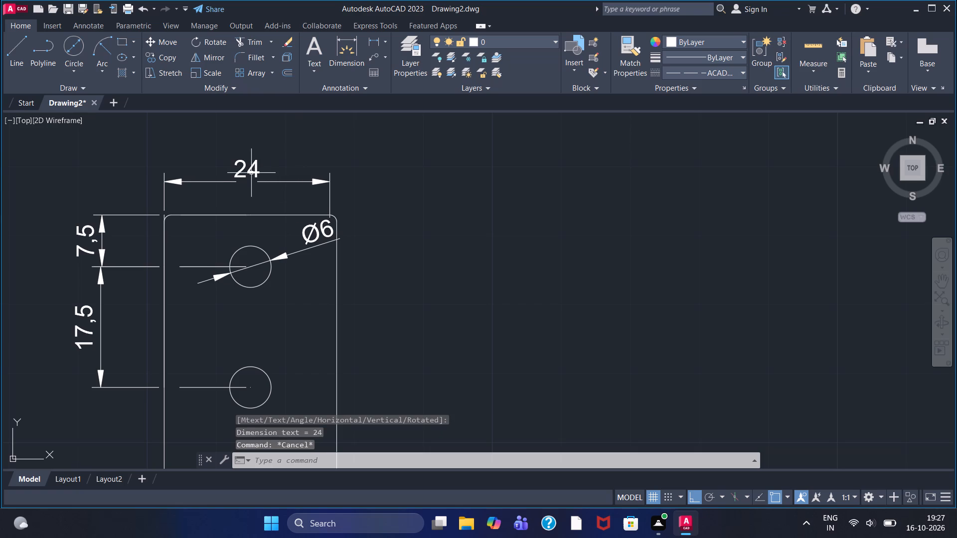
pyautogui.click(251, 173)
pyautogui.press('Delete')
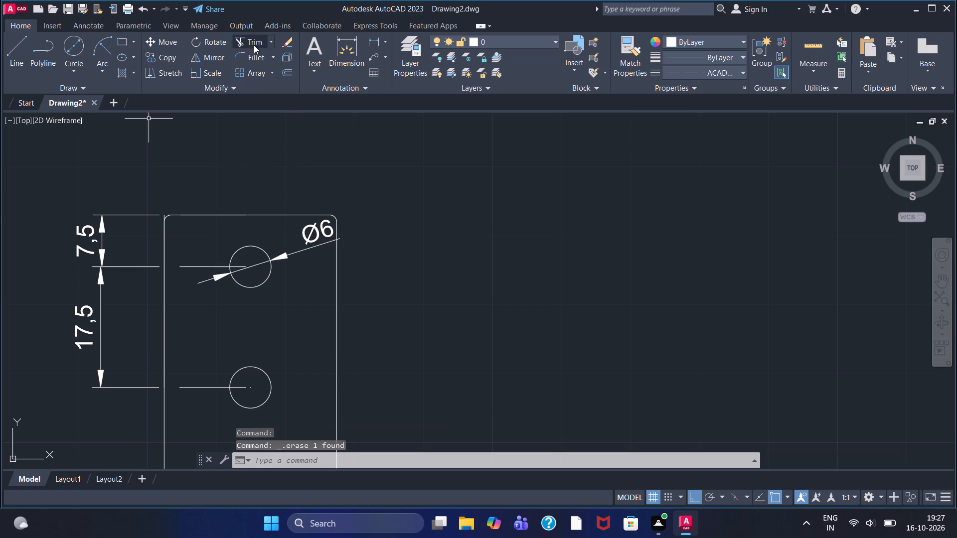
# Dimension the two-hole view's full width between its side edges at the lower ends of the top fillets, placed above the view.
pyautogui.click(372, 39)
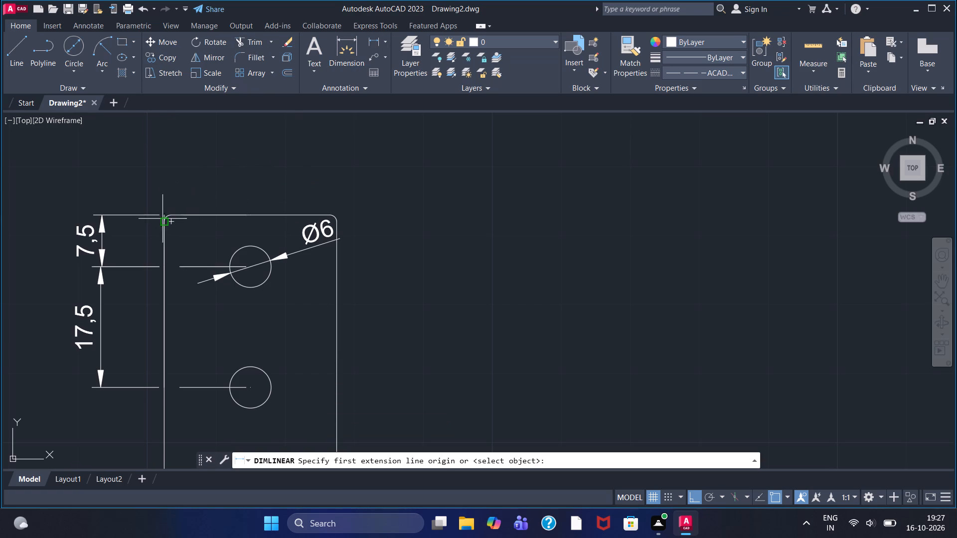
pyautogui.click(162, 222)
pyautogui.click(337, 222)
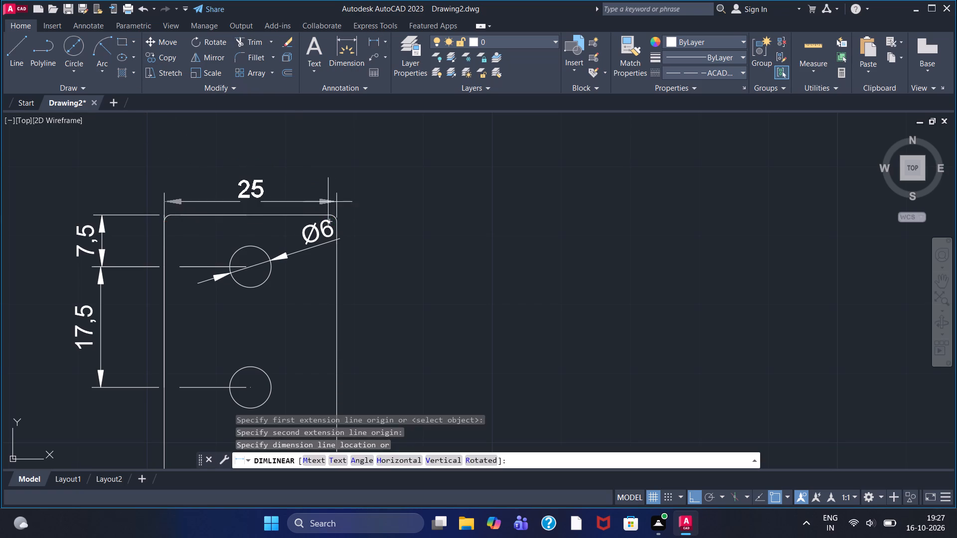
pyautogui.click(301, 195)
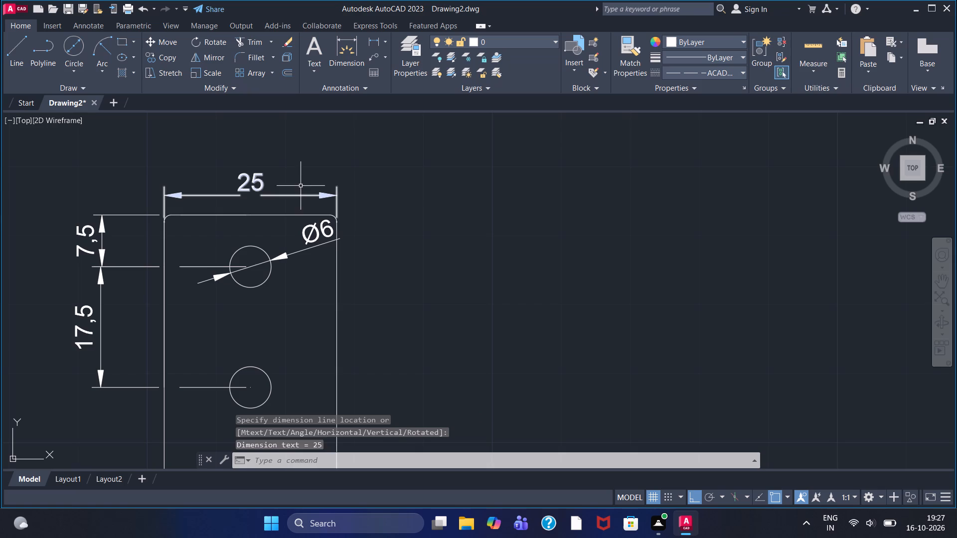
# Add a horizontal linear dimension below the tapered slotted view, from the right inner vertical line to the outer right edge.
pyautogui.moveTo(254, 145); pyautogui.dragTo(262, 286, button='middle')
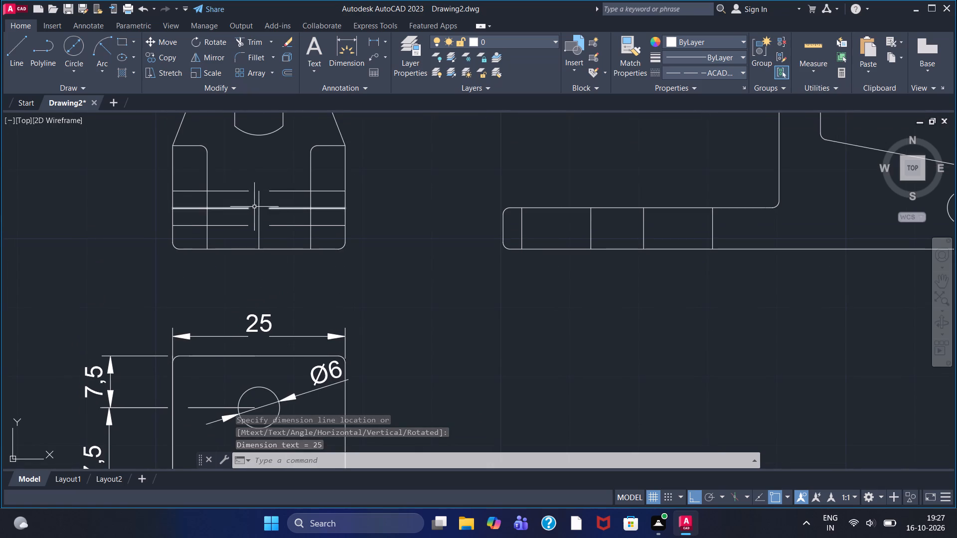
pyautogui.click(374, 41)
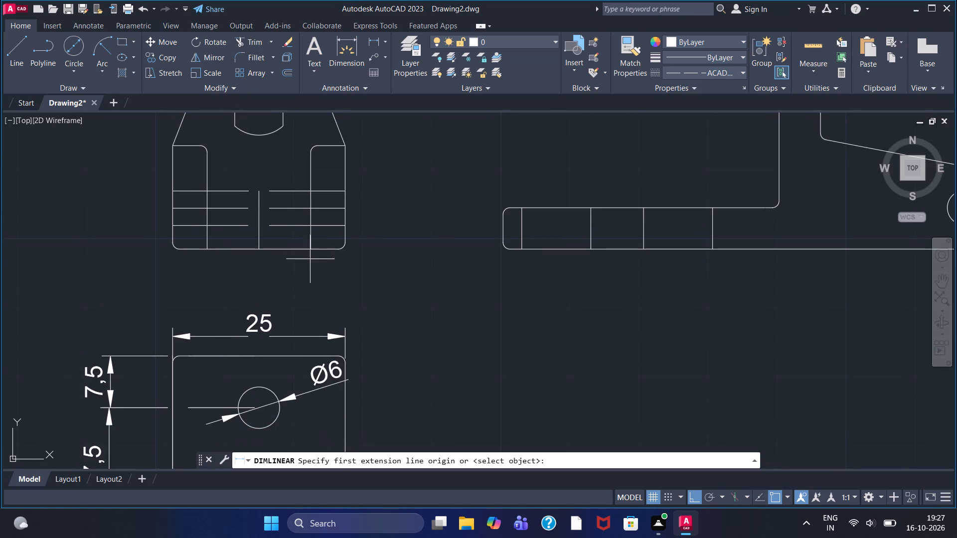
pyautogui.click(309, 254)
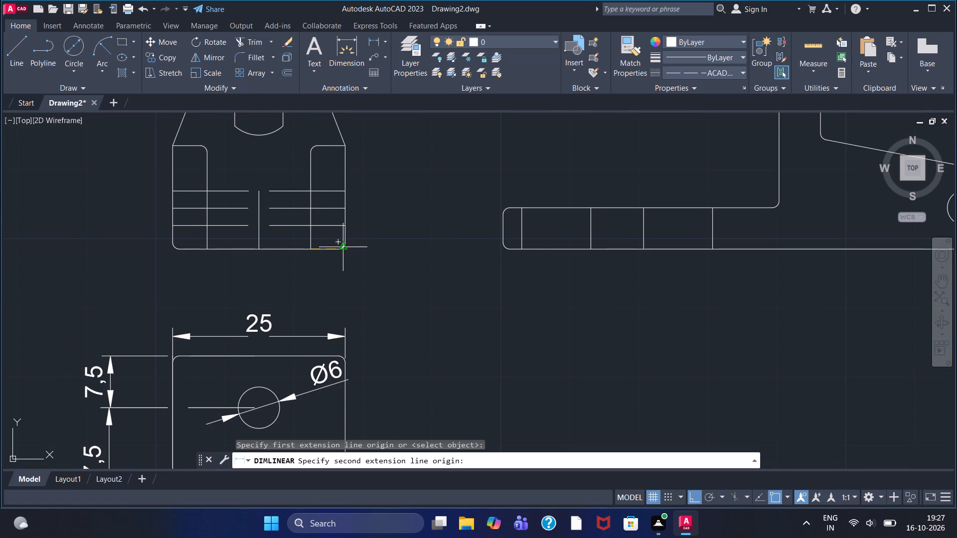
pyautogui.click(346, 242)
pyautogui.click(334, 276)
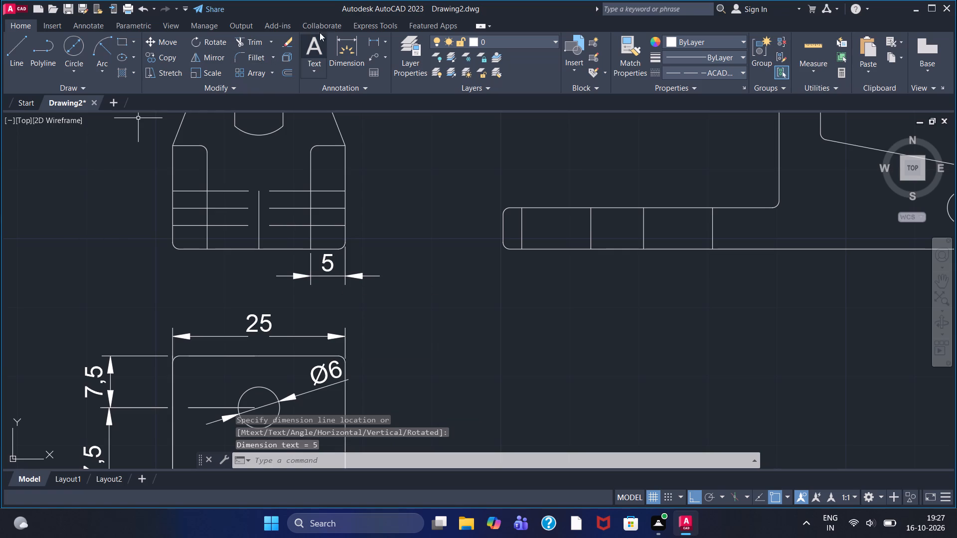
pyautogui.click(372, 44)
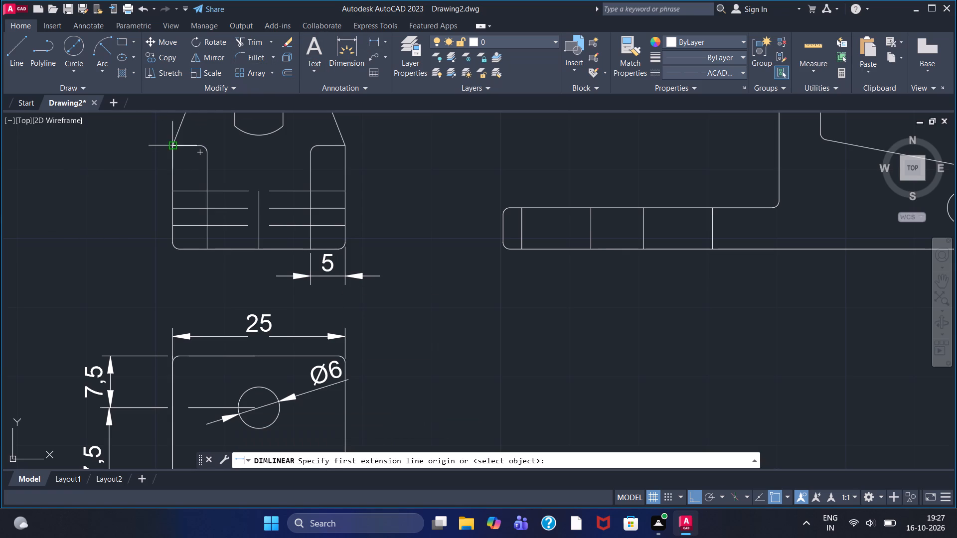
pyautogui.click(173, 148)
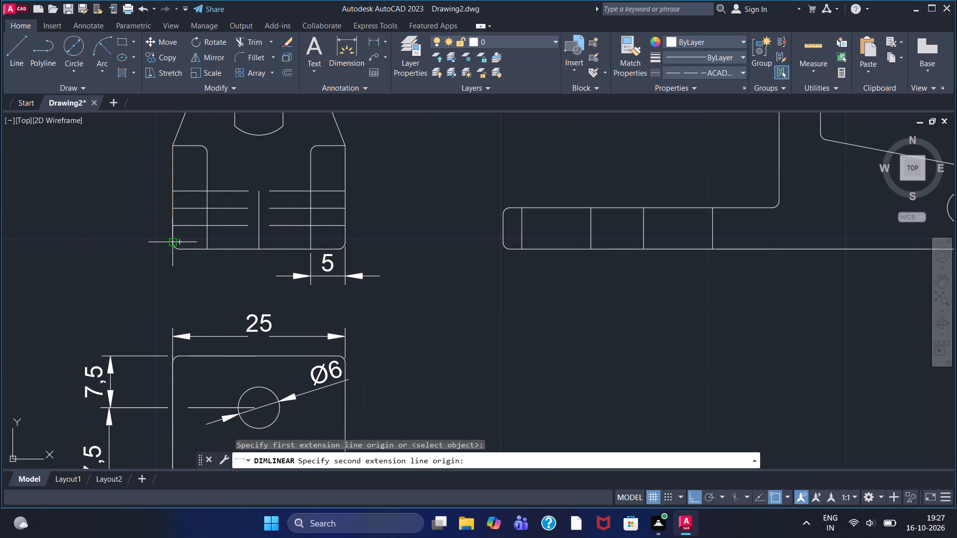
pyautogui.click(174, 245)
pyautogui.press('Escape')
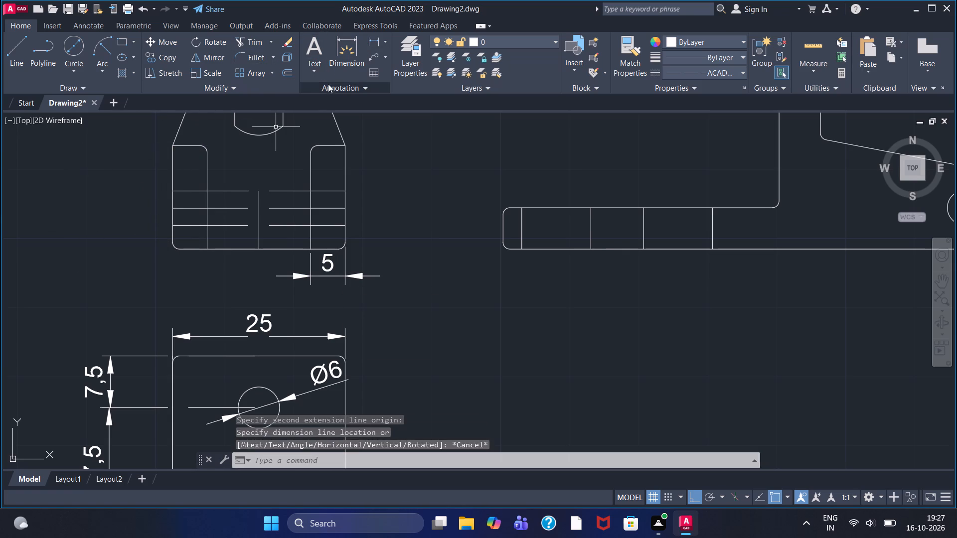
# Add a vertical linear dimension from the tapered slotted view's bottom edge to the start of its taper, placed outside the left edge.
pyautogui.click(379, 37)
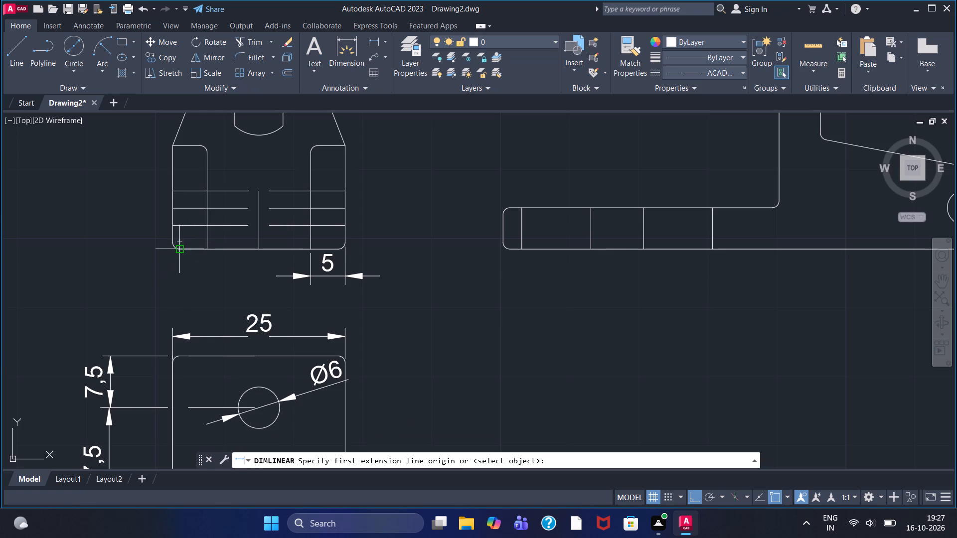
pyautogui.click(182, 251)
pyautogui.click(170, 148)
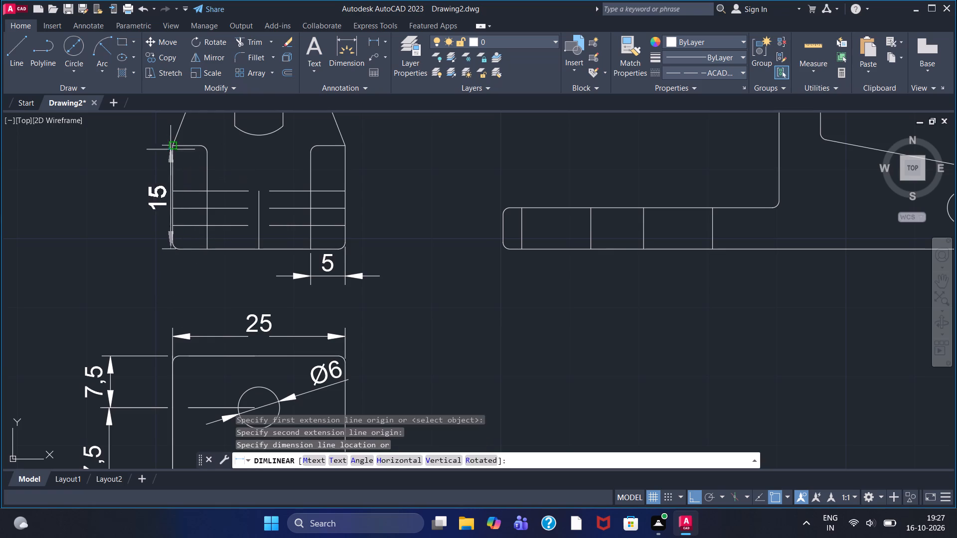
pyautogui.click(148, 197)
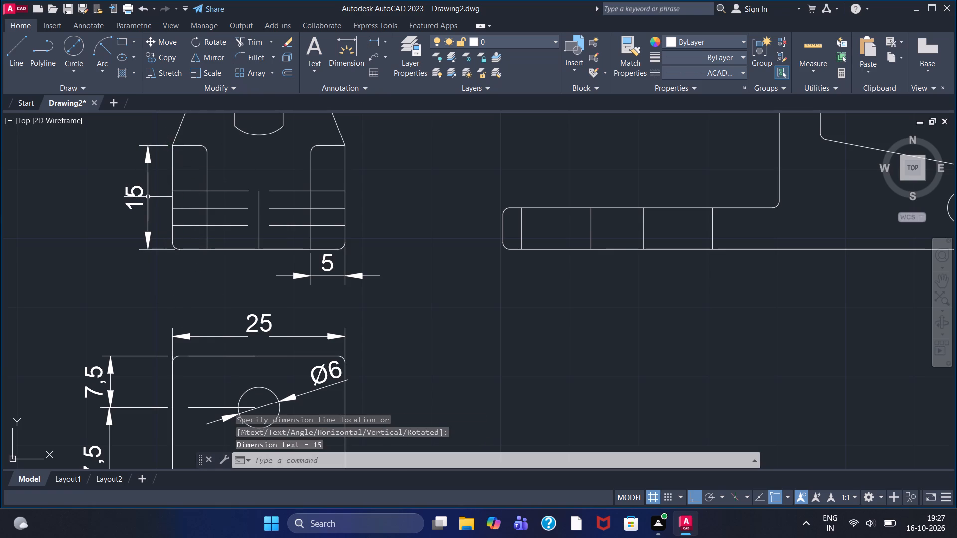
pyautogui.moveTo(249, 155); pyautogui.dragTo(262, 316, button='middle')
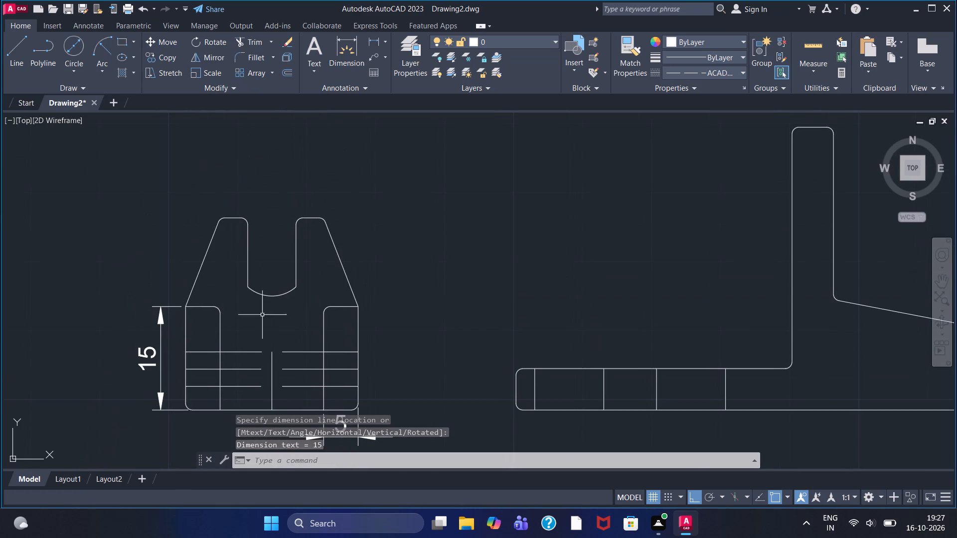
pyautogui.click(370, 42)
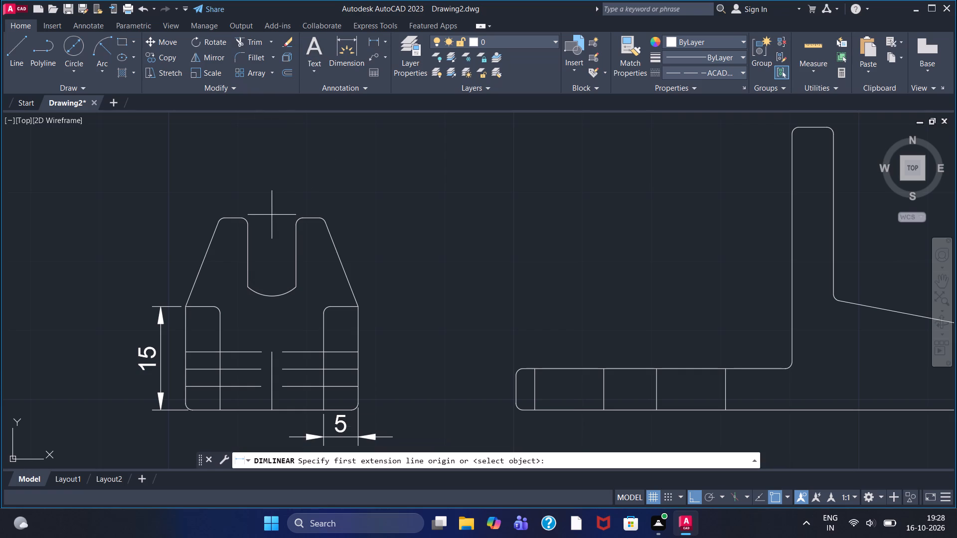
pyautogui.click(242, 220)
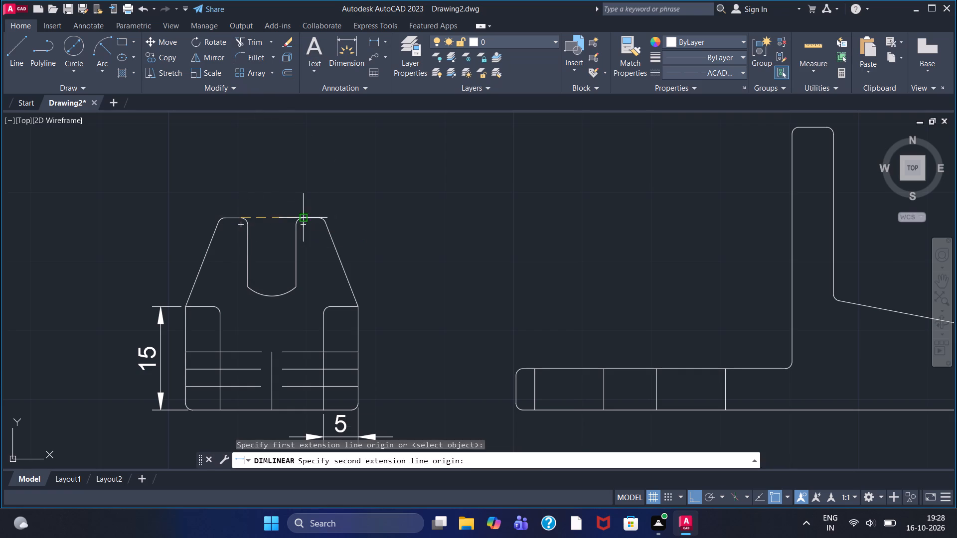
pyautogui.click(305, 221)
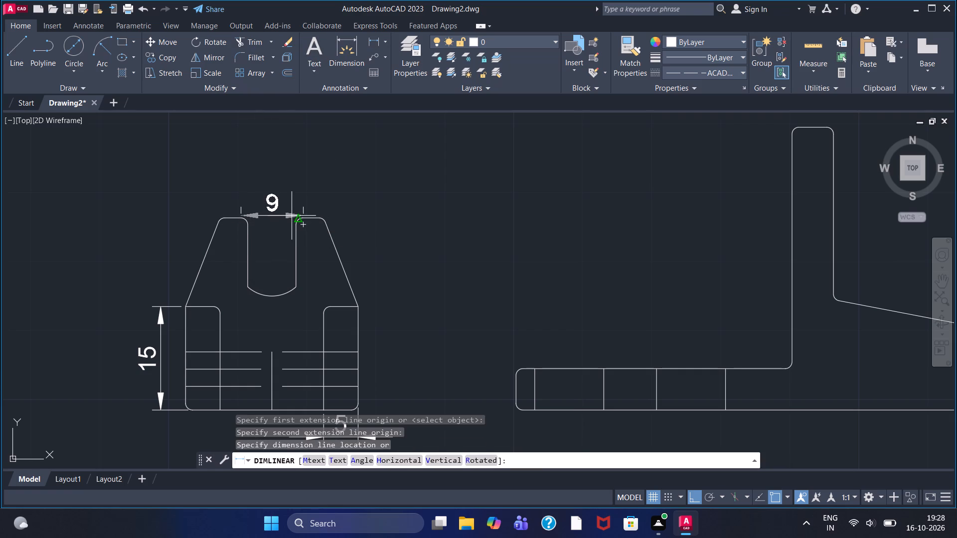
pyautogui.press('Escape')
# Dimension the slot's width between its two vertical walls, placed just above the tapered slotted view.
pyautogui.click(372, 40)
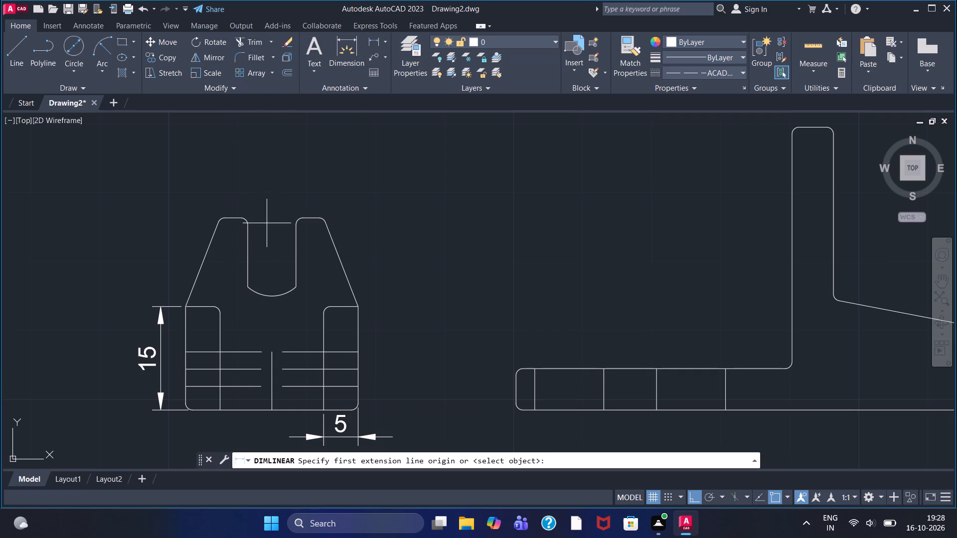
pyautogui.click(247, 229)
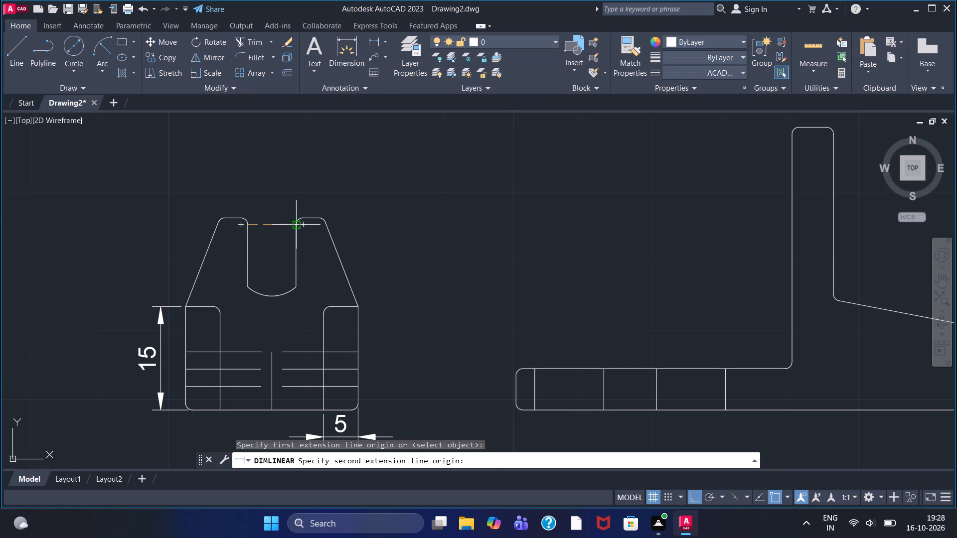
pyautogui.click(294, 228)
pyautogui.click(282, 206)
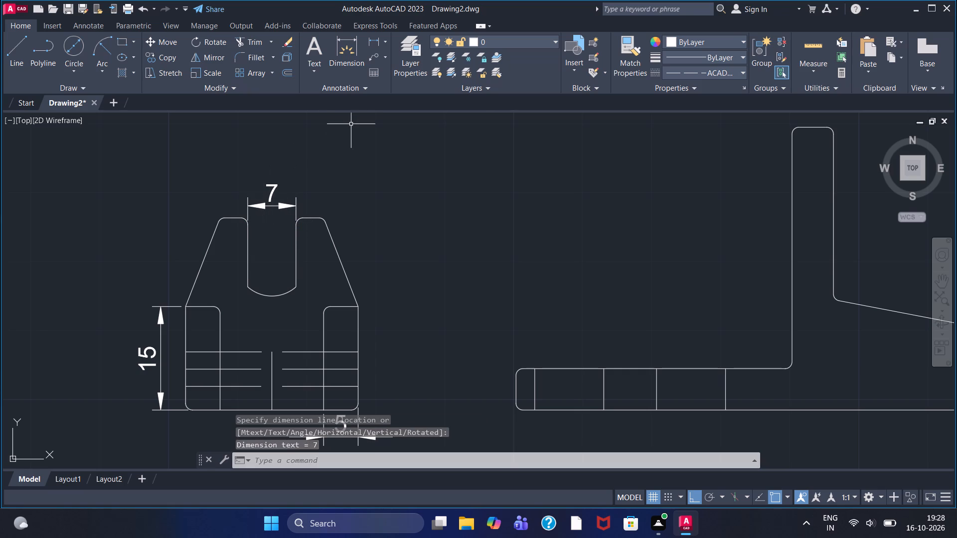
# Dimension the tapered view's overall top width between the outer fillets' lower ends, placed above the slot-width dimension.
pyautogui.click(372, 37)
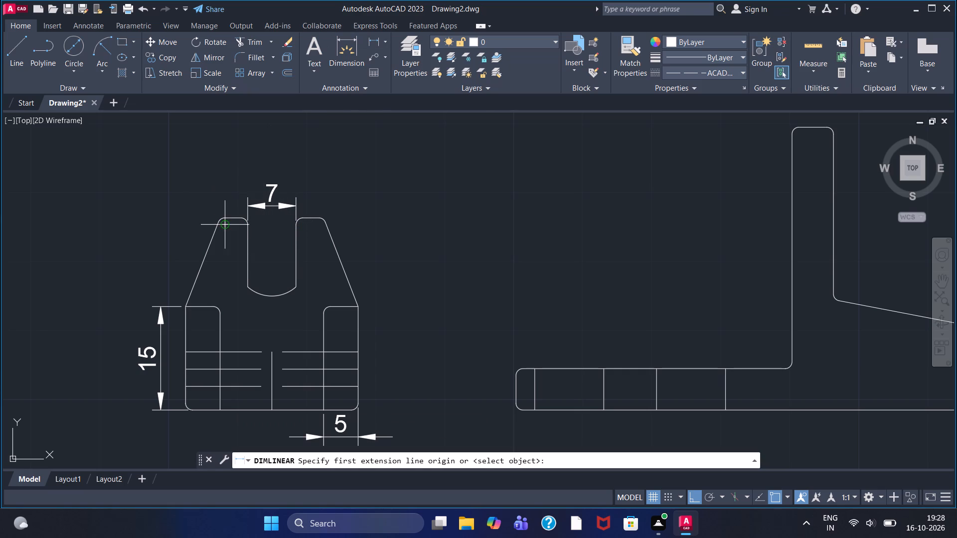
pyautogui.click(218, 225)
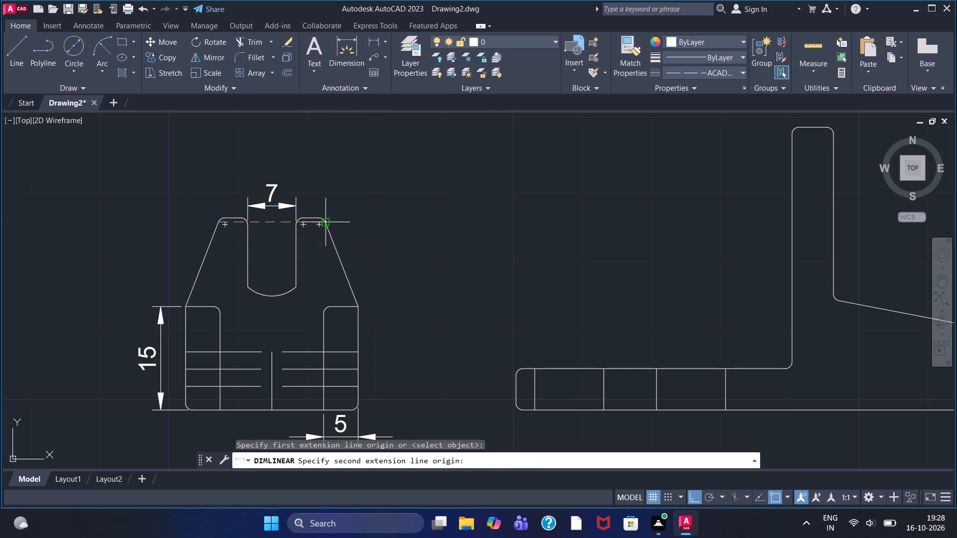
pyautogui.click(326, 226)
pyautogui.click(298, 179)
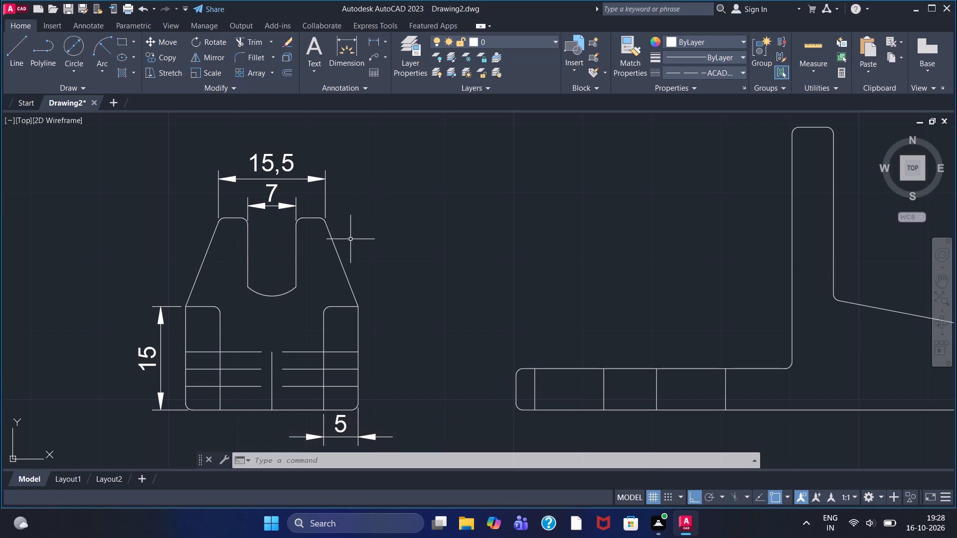
# Add a horizontal linear dimension for the upright arm's width, placed just above its top in the rounded-end view.
pyautogui.moveTo(439, 245); pyautogui.dragTo(321, 259, button='middle')
pyautogui.scroll(-1, 393, 271)
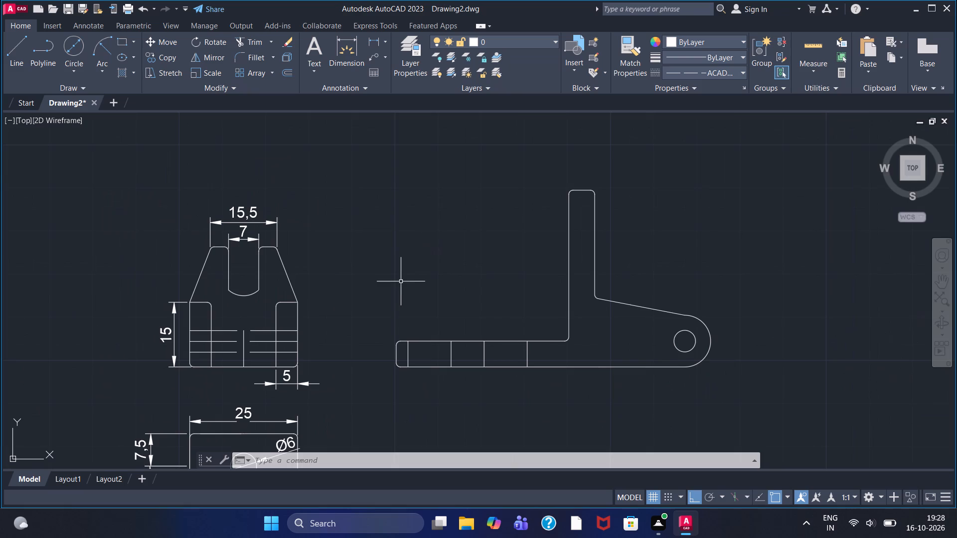
pyautogui.moveTo(495, 292); pyautogui.dragTo(411, 278, button='middle')
pyautogui.scroll(-1, 443, 283)
pyautogui.moveTo(443, 283); pyautogui.dragTo(421, 271, button='middle')
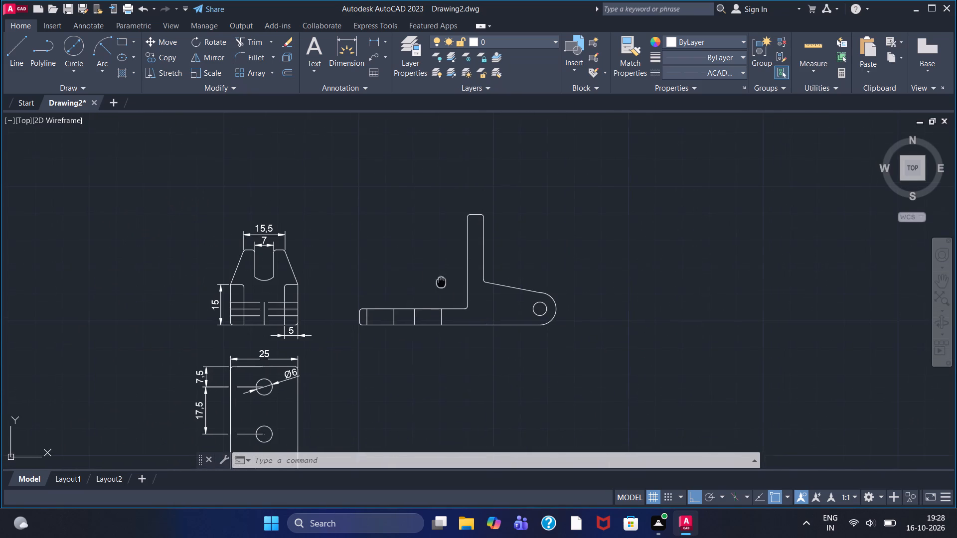
pyautogui.moveTo(421, 271); pyautogui.dragTo(389, 263, button='middle')
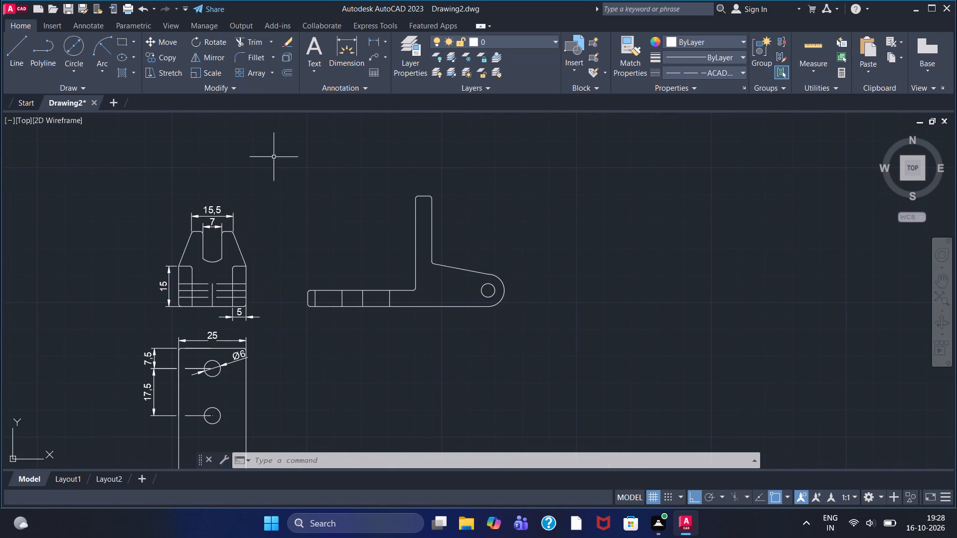
pyautogui.click(372, 36)
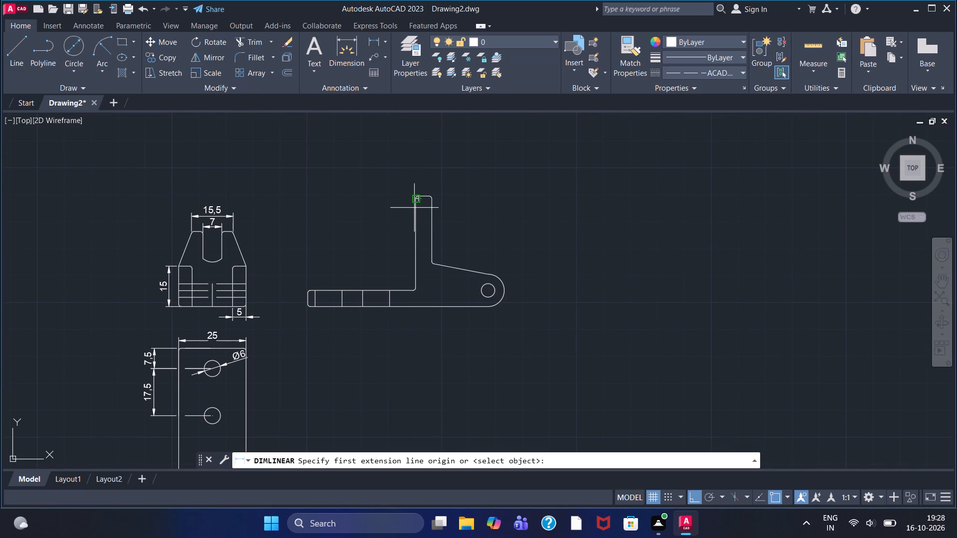
pyautogui.scroll(3, 414, 207)
pyautogui.click(406, 174)
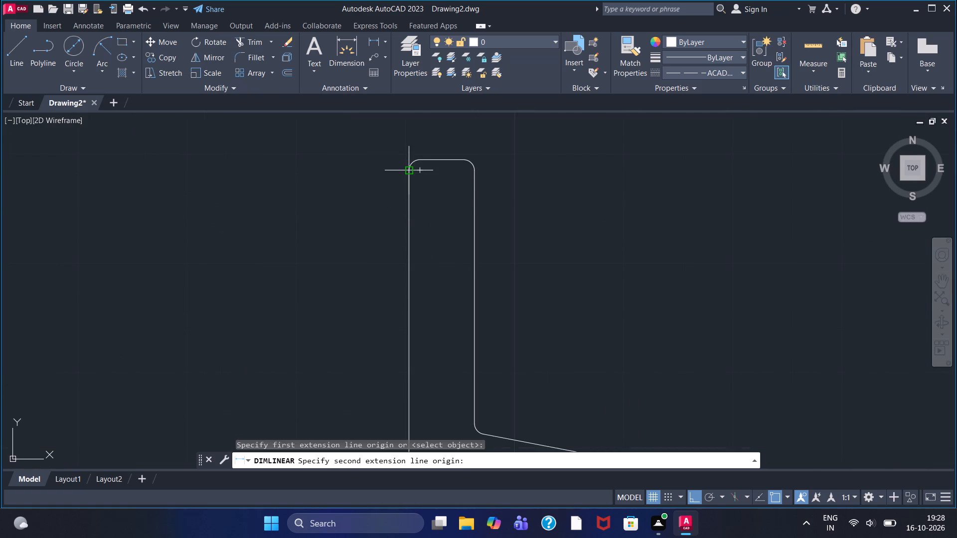
pyautogui.click(475, 172)
pyautogui.click(438, 143)
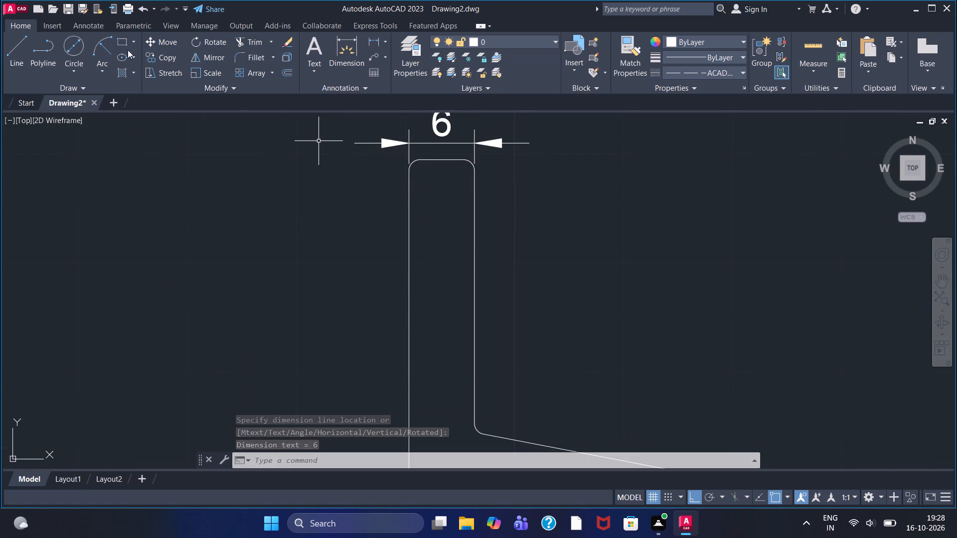
# Add a diameter dimension to the hole in the rounded end, with its text outside the arc to the upper right.
pyautogui.click(67, 49)
pyautogui.scroll(-2, 279, 277)
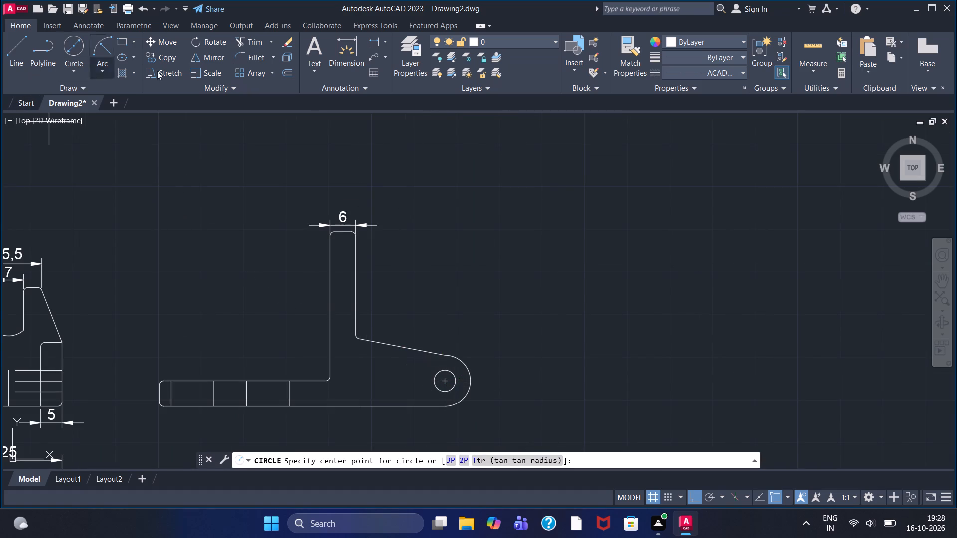
pyautogui.click(383, 37)
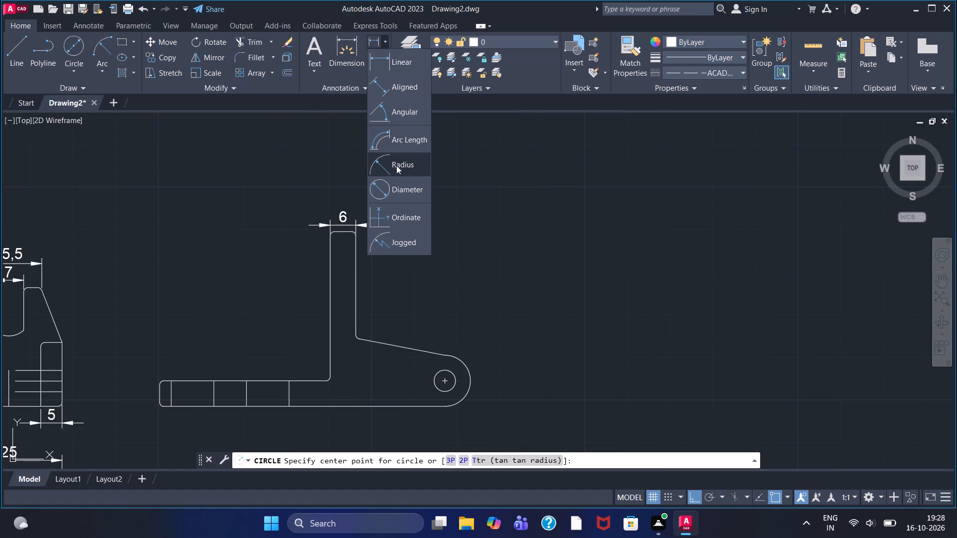
pyautogui.click(402, 185)
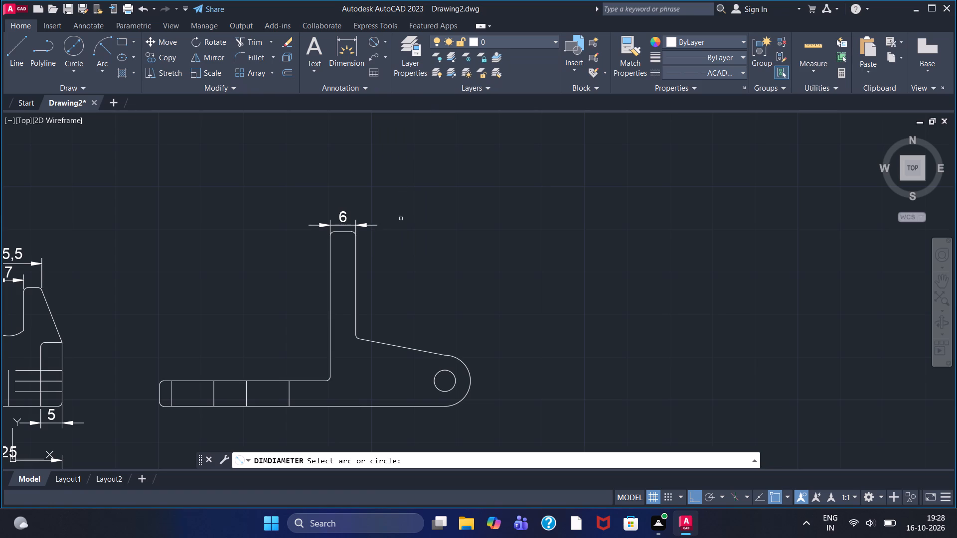
pyautogui.click(455, 376)
pyautogui.click(494, 344)
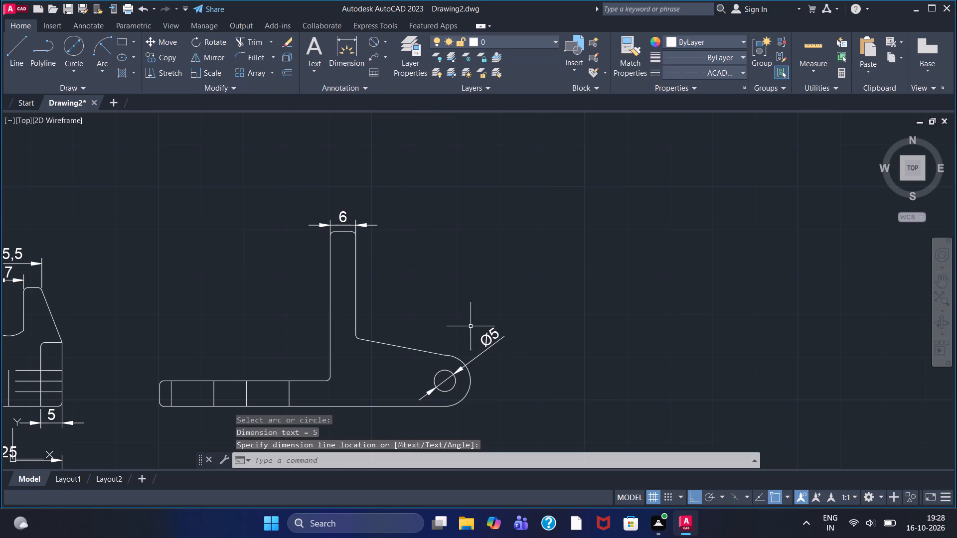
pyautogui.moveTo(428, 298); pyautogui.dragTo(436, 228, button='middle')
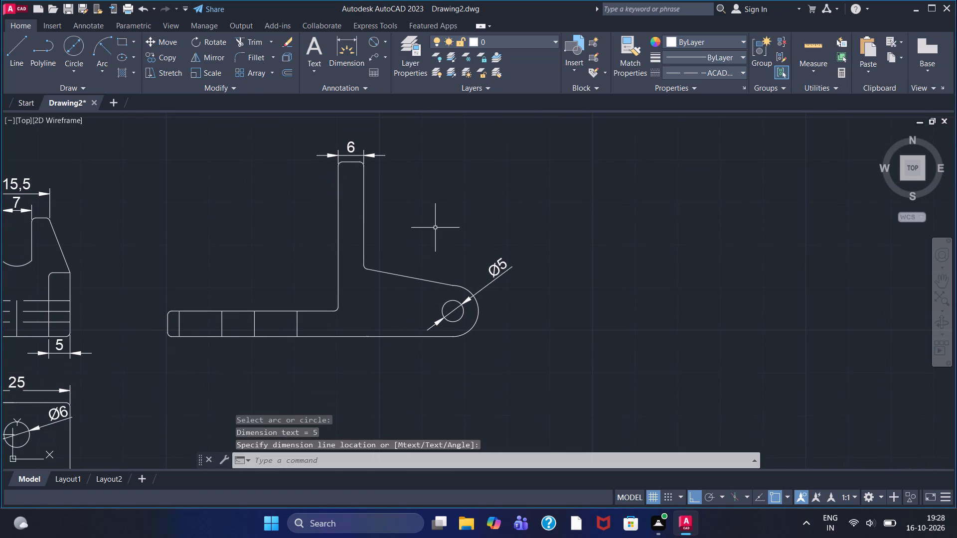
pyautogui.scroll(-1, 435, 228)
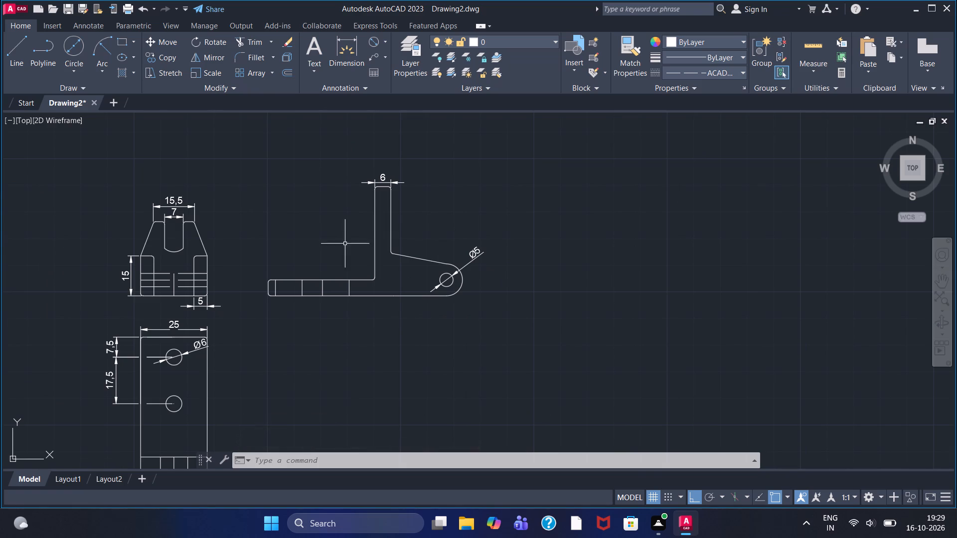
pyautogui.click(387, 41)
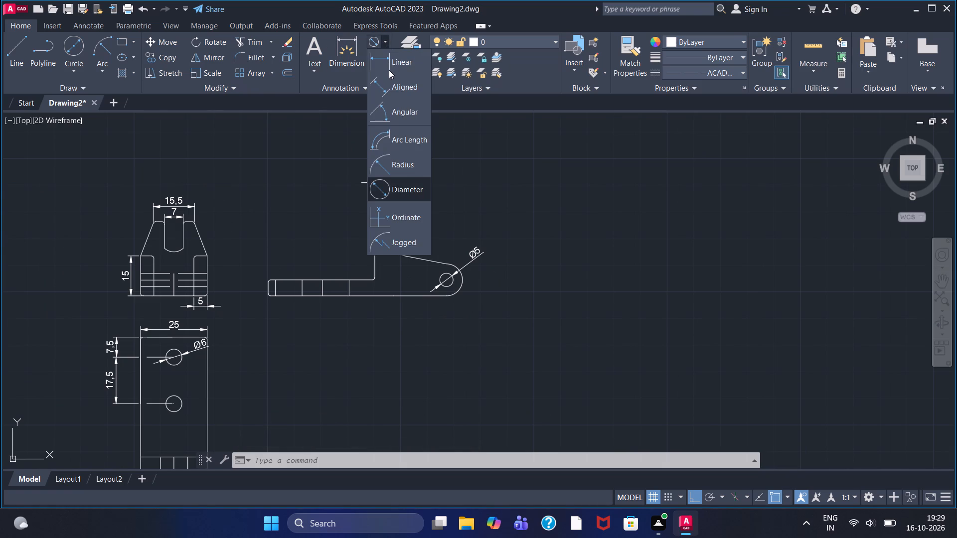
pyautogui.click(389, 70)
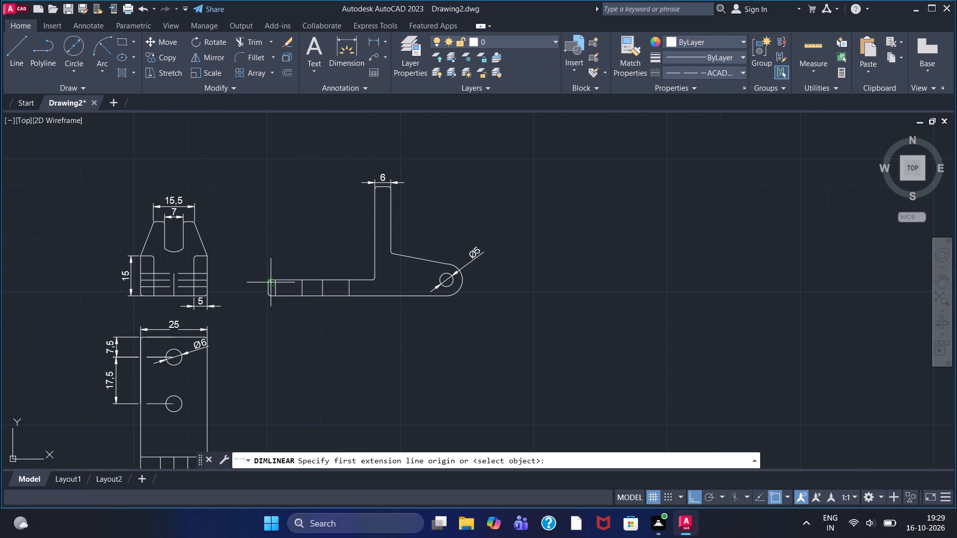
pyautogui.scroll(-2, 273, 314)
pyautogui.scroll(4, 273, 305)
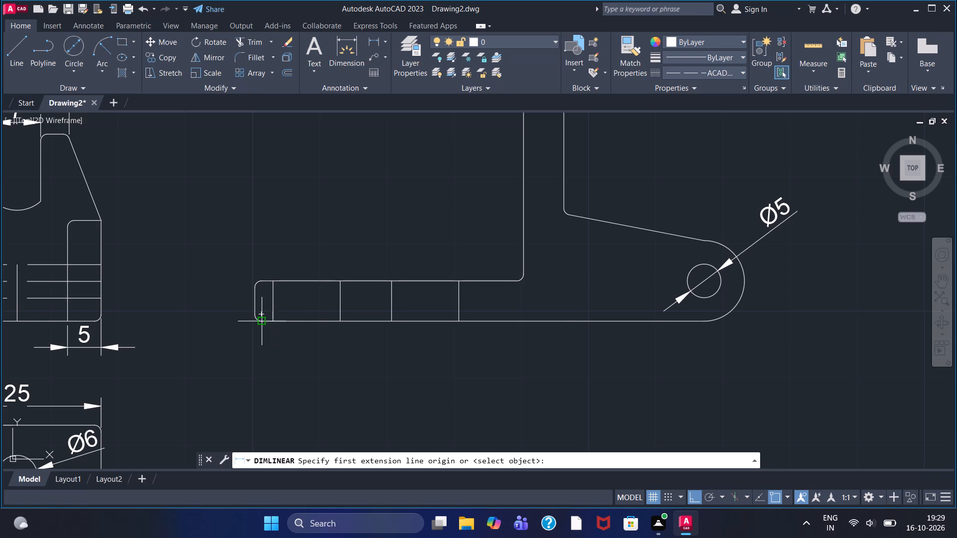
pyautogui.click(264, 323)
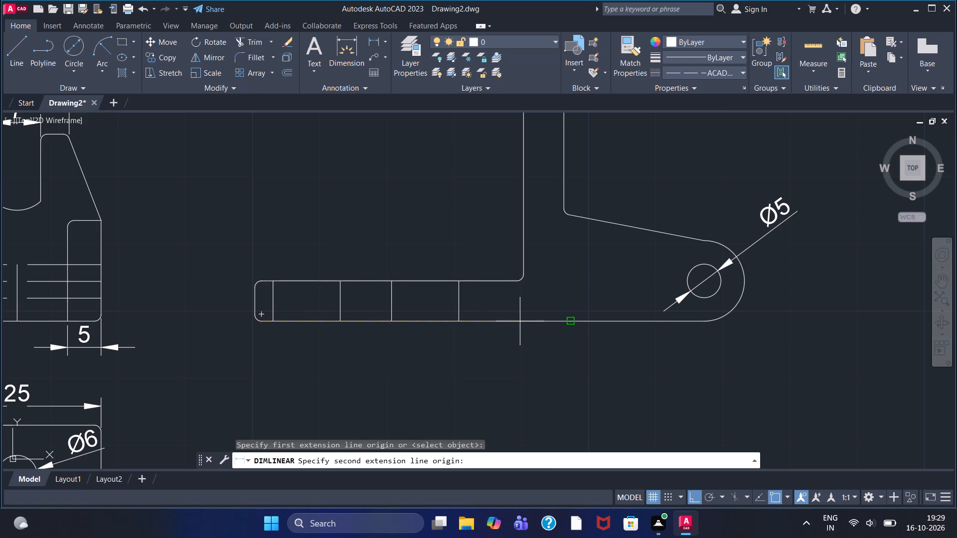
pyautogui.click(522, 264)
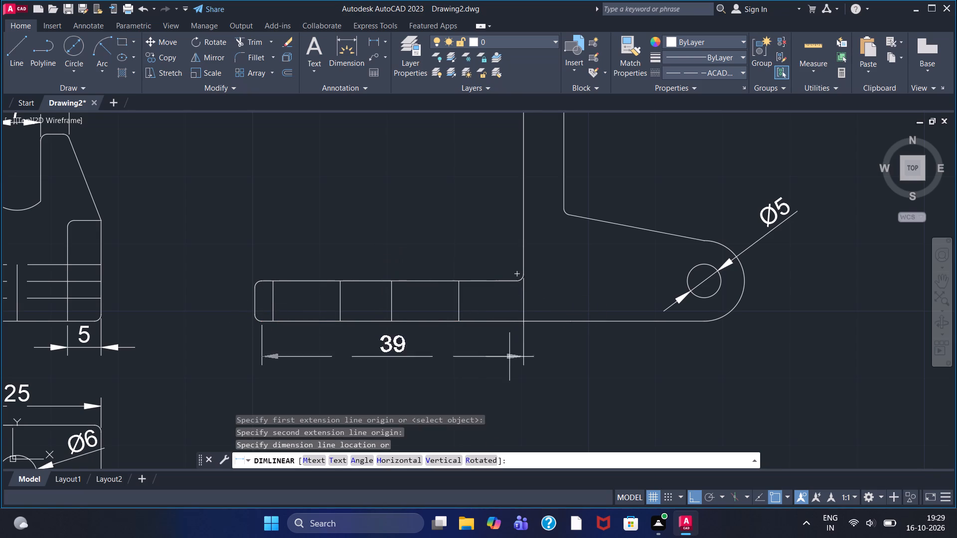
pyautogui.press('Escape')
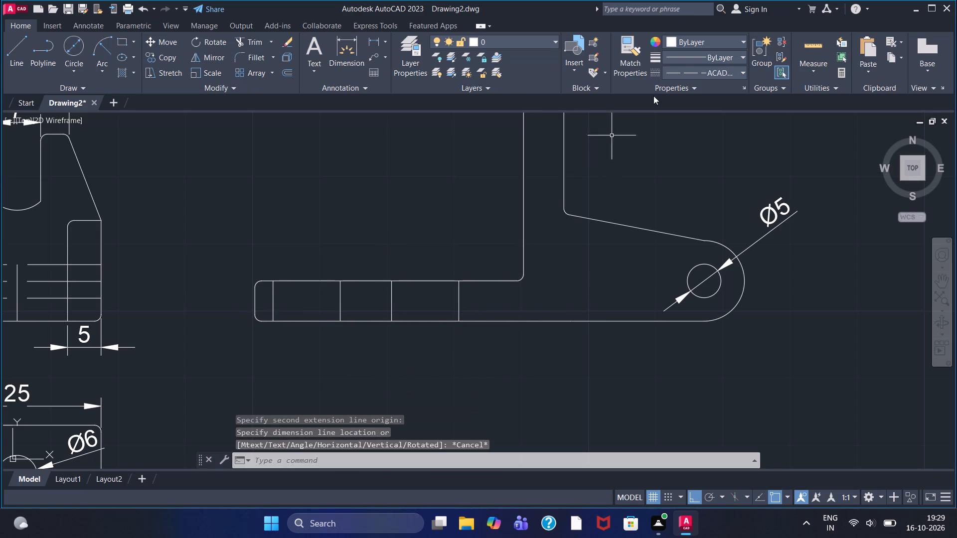
# Set the current linetype to ByLayer.
pyautogui.click(685, 68)
pyautogui.click(697, 86)
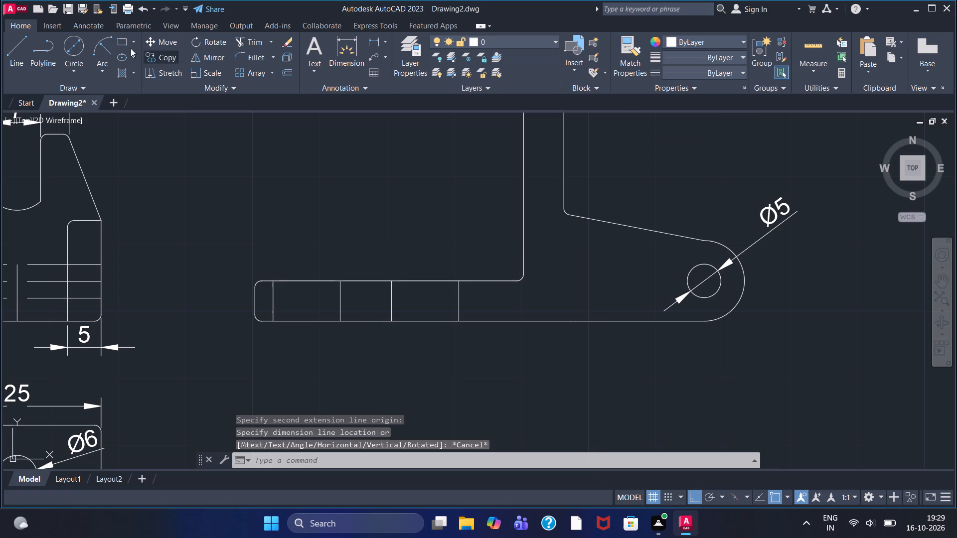
# Dimension the horizontal distance from the base's outer left edge to the upright arm's left wall, placed below the rounded-end view.
pyautogui.click(374, 35)
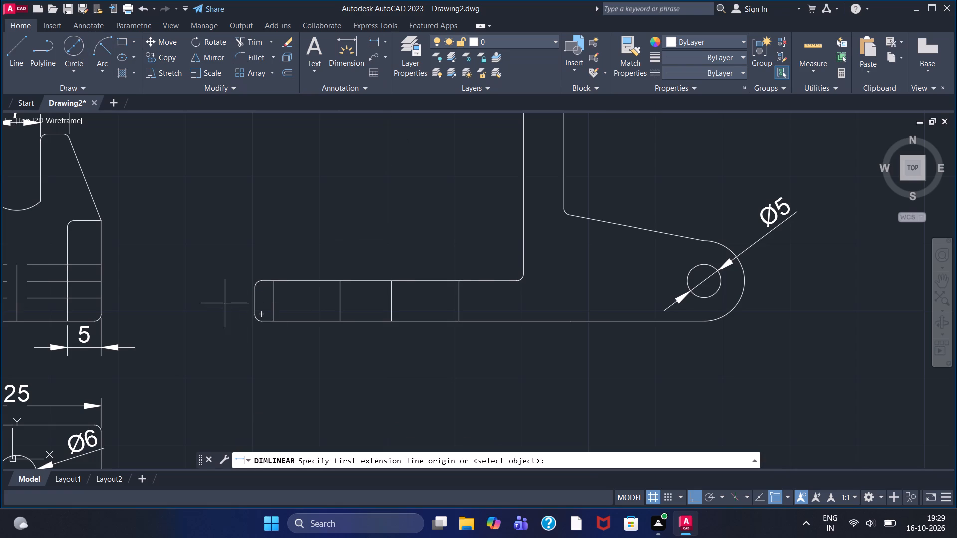
pyautogui.click(252, 293)
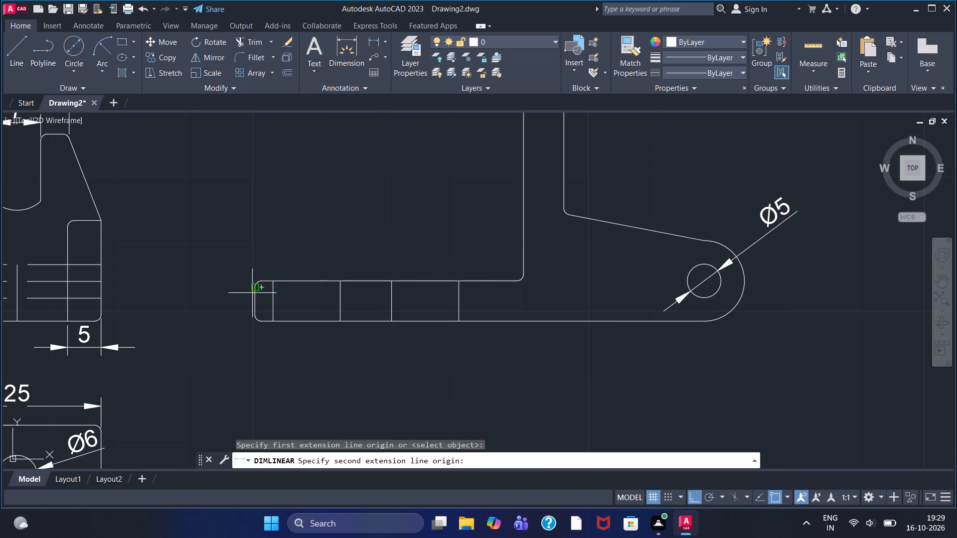
pyautogui.click(522, 257)
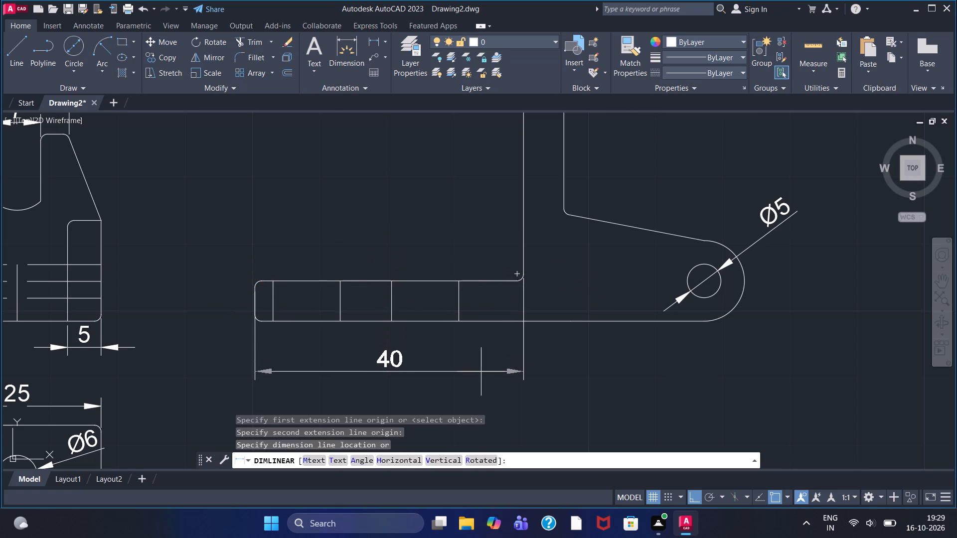
pyautogui.click(480, 372)
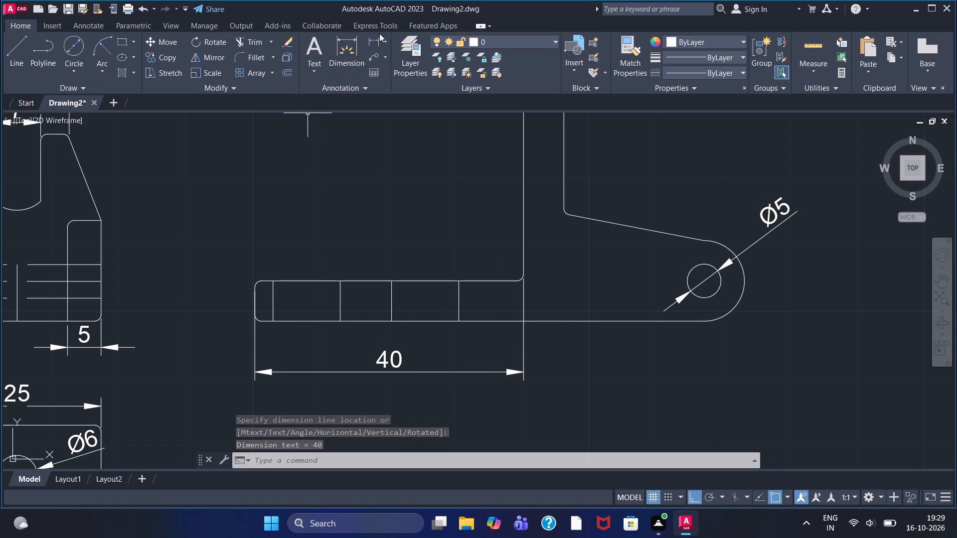
# Dimension the horizontal distance from the upright arm's left wall to the rounded end's lower tangent point, placed below the view.
pyautogui.click(371, 47)
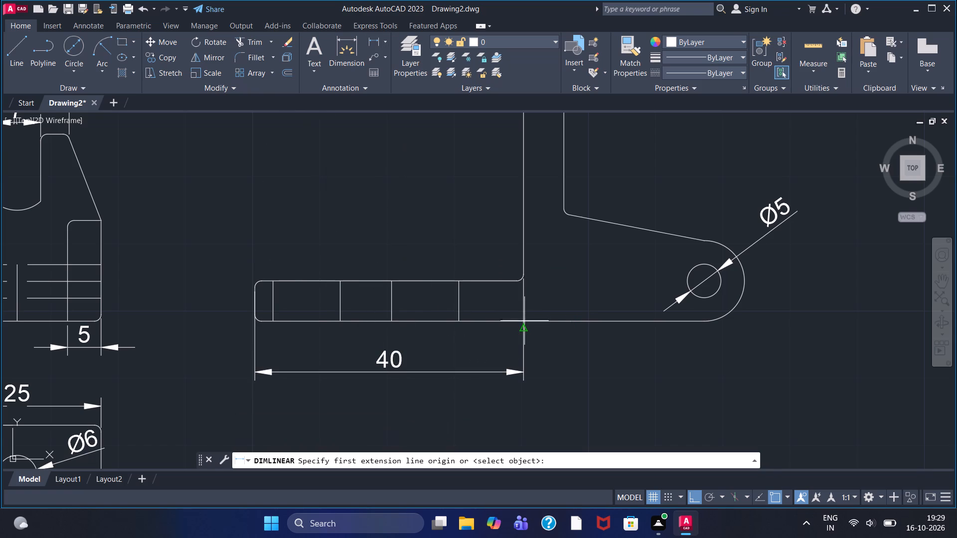
pyautogui.click(525, 337)
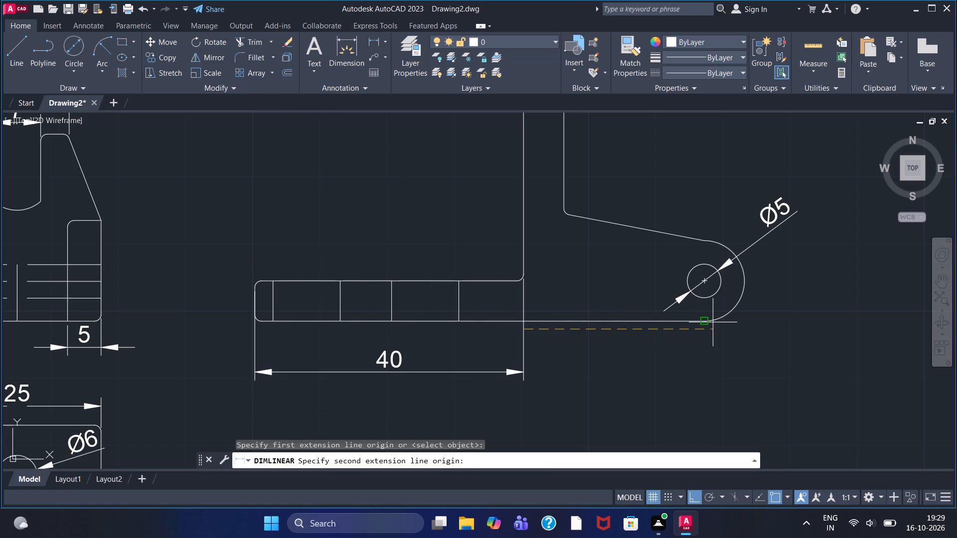
pyautogui.click(703, 325)
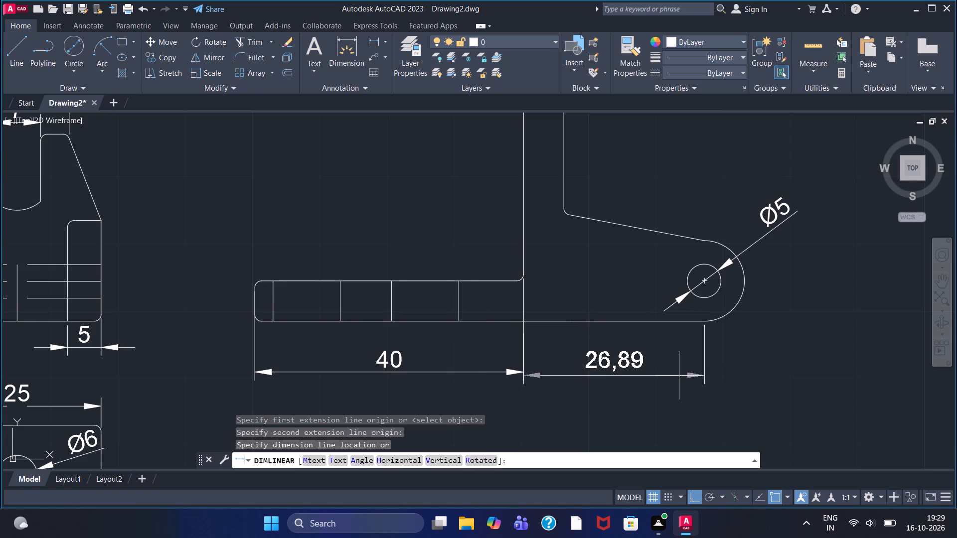
pyautogui.click(679, 376)
pyautogui.press('Escape')
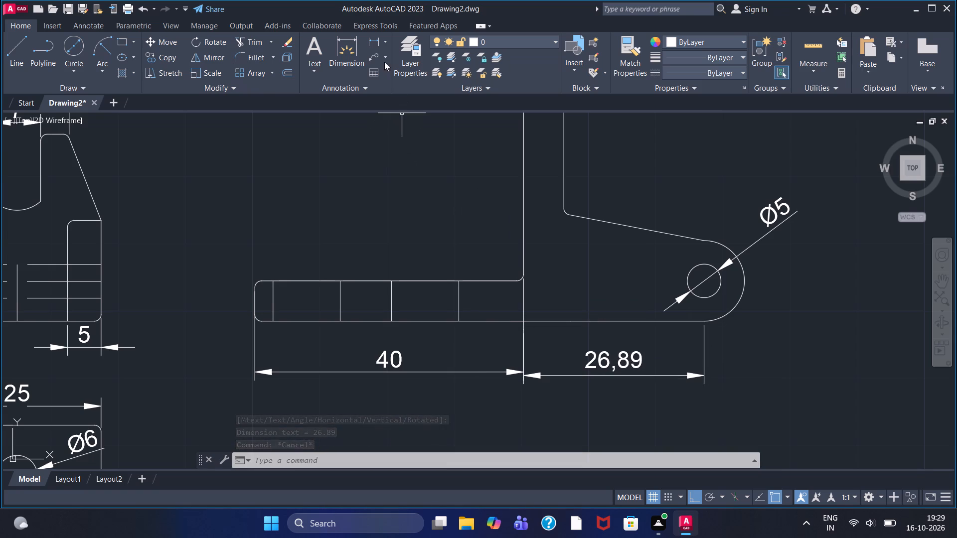
# Add a radius dimension to the large outer arc of the rounded end, with its text to the right of the arc.
pyautogui.click(384, 44)
pyautogui.click(407, 163)
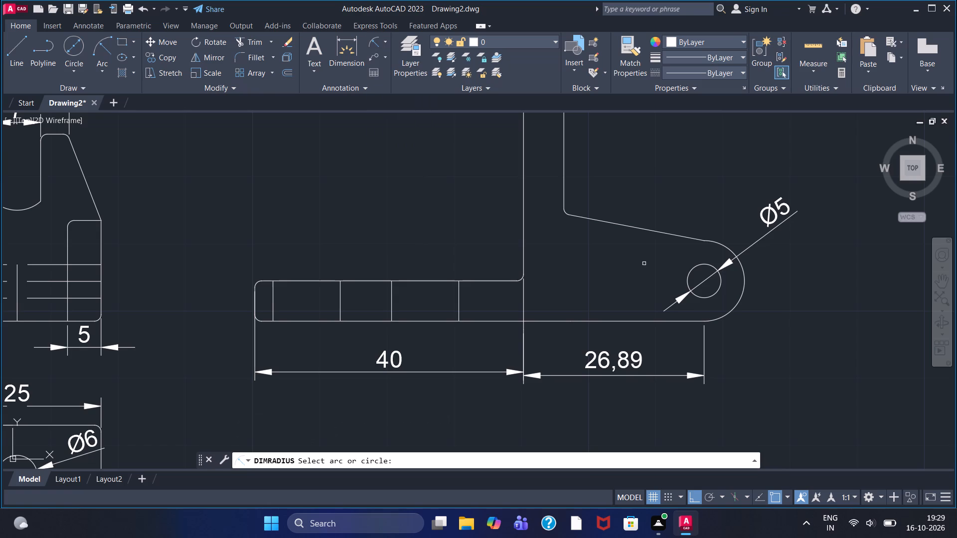
pyautogui.click(744, 289)
pyautogui.click(779, 283)
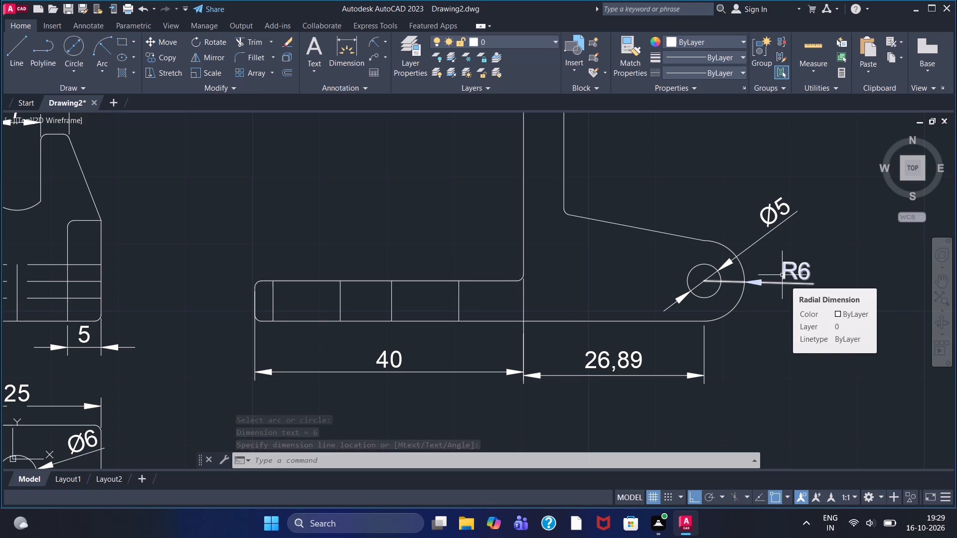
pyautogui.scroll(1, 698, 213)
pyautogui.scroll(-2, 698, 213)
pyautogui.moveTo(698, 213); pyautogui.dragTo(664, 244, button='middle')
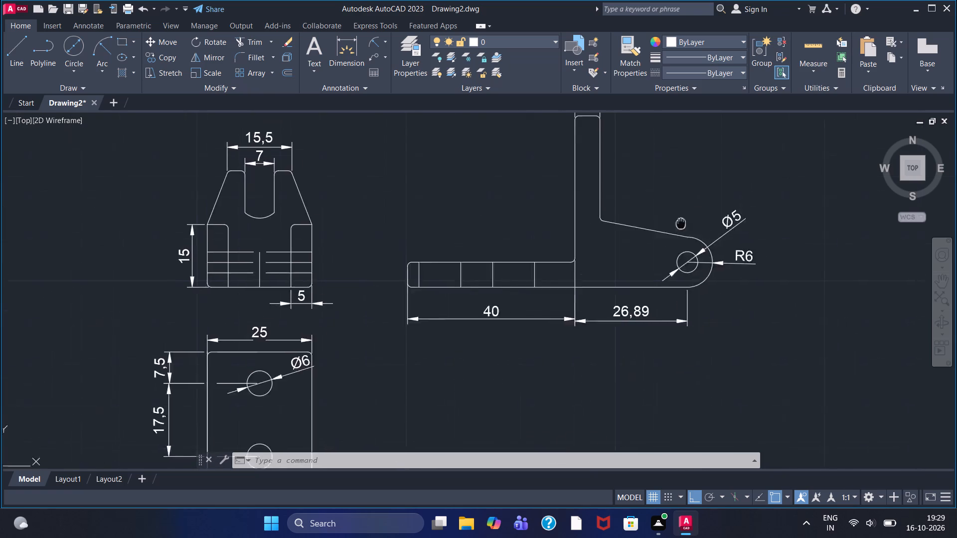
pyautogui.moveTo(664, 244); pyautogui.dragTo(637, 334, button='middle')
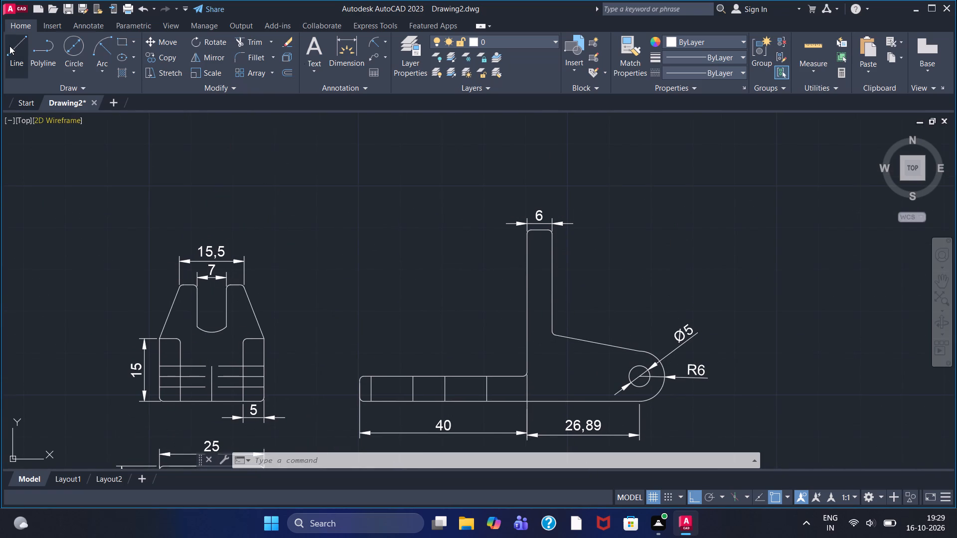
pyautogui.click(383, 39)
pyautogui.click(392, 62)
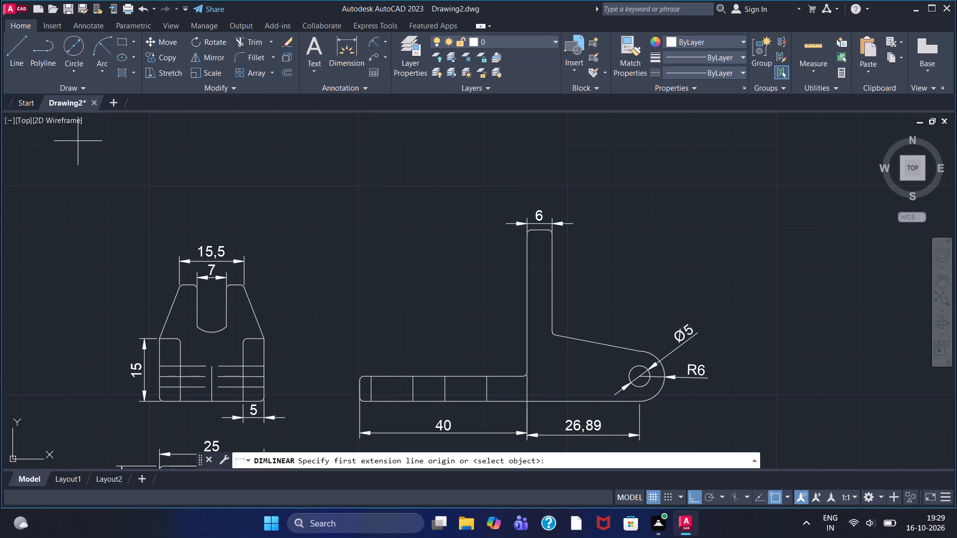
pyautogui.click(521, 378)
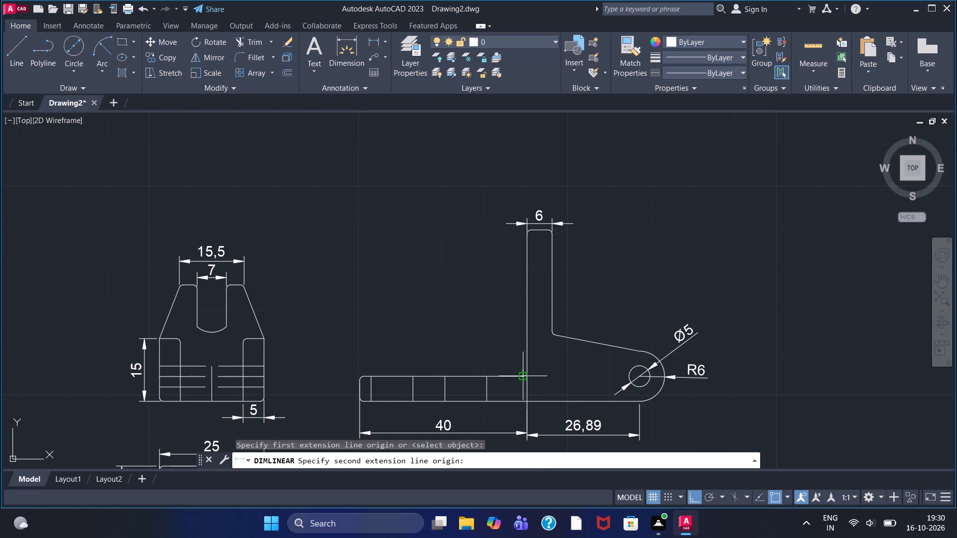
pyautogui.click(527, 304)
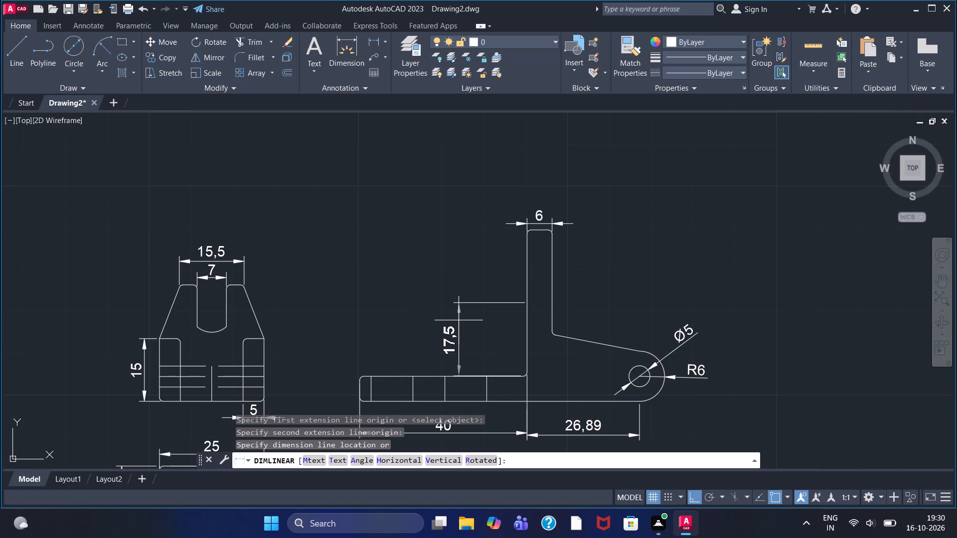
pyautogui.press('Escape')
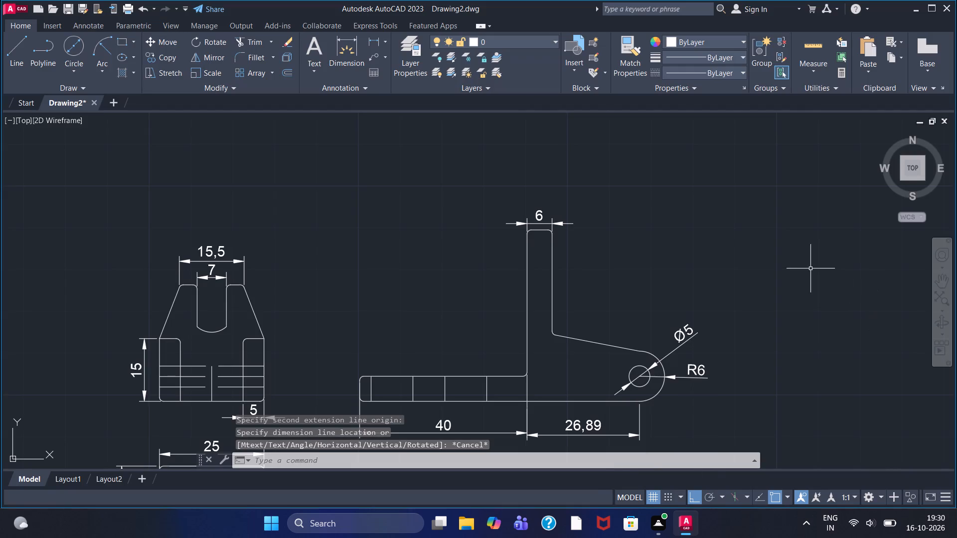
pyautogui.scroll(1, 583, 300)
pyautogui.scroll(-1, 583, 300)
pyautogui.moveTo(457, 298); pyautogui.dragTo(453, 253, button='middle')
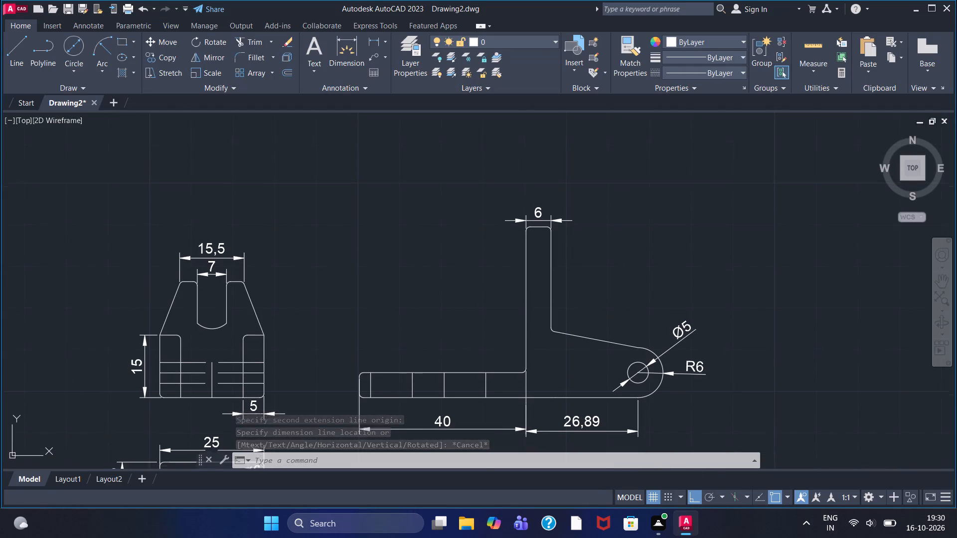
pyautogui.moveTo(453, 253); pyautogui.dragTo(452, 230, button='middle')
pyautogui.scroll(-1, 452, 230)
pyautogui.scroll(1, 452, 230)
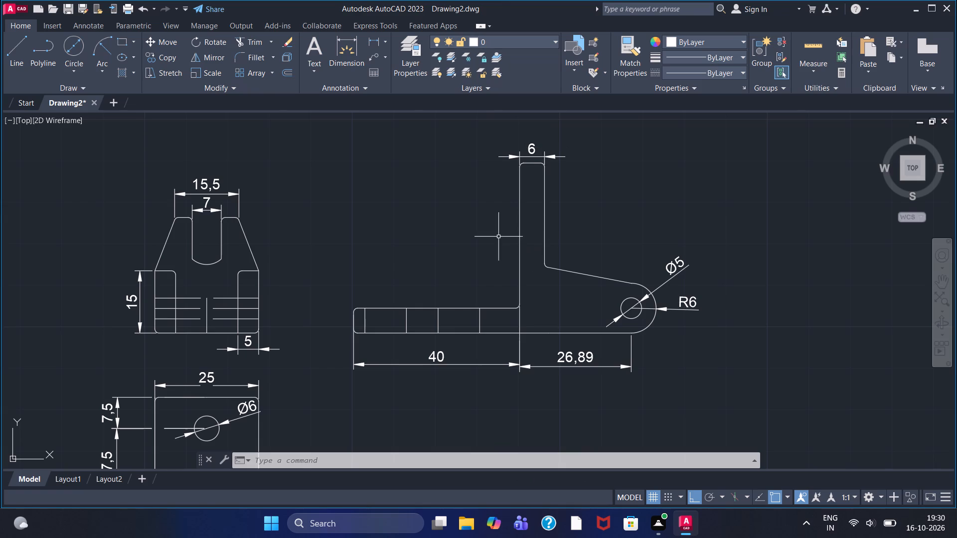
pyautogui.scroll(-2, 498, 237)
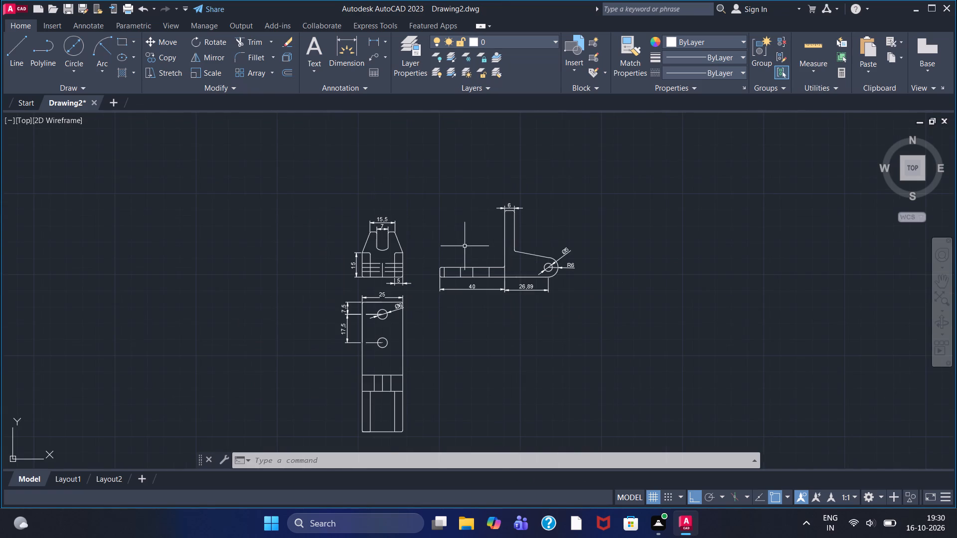
# In the empty area beside the existing views, draw a base's bottom edge about 132 long, end edge about 14 high, and top edge about 116 long.
pyautogui.moveTo(463, 247); pyautogui.dragTo(224, 207, button='middle')
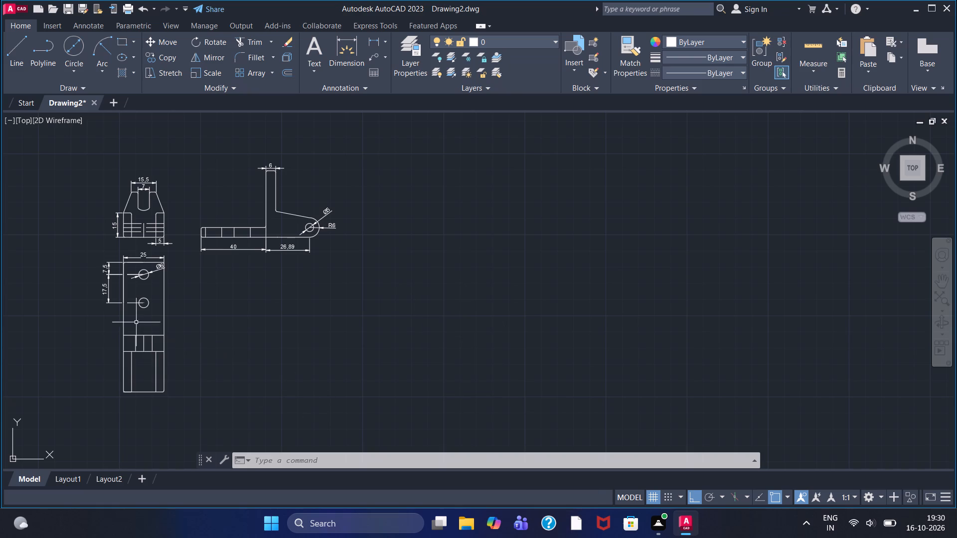
pyautogui.click(16, 75)
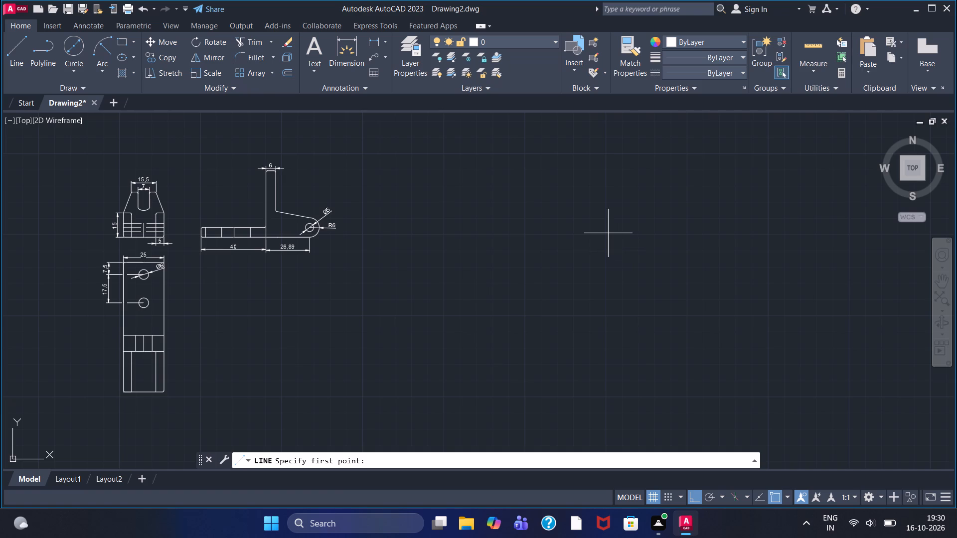
pyautogui.click(709, 240)
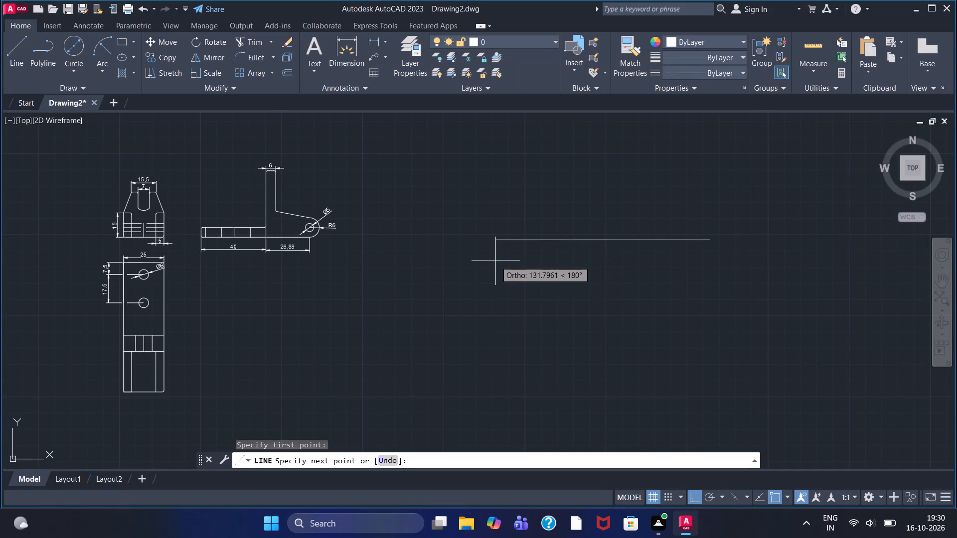
pyautogui.click(495, 261)
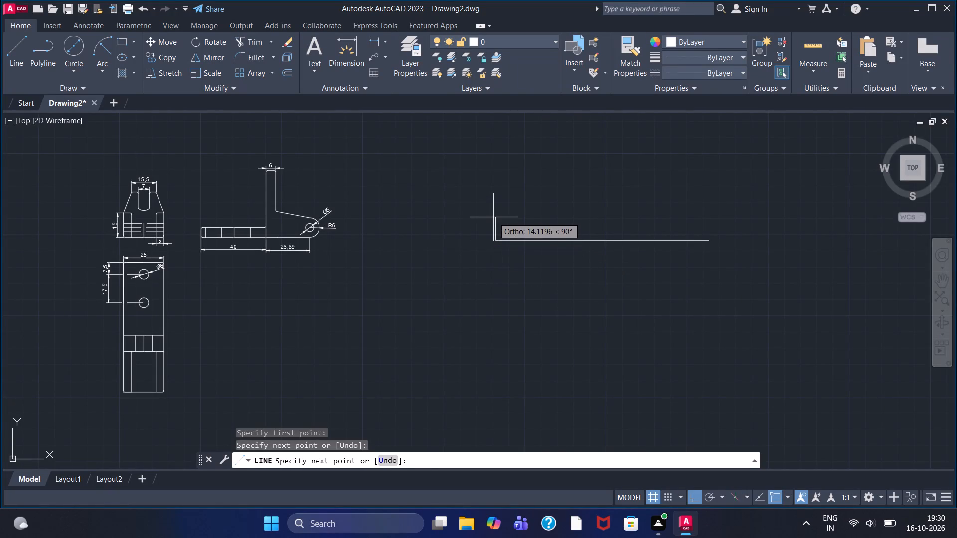
pyautogui.doubleClick(493, 217)
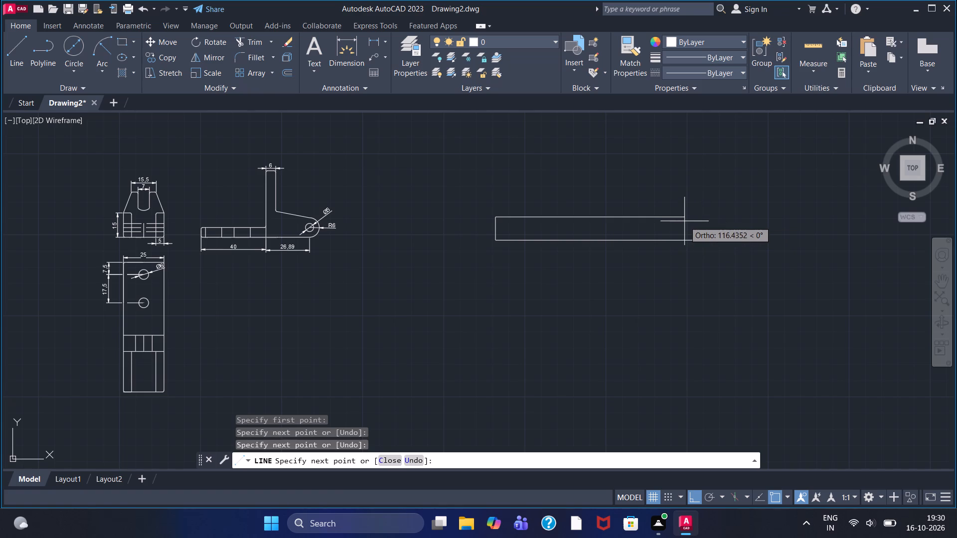
pyautogui.click(684, 221)
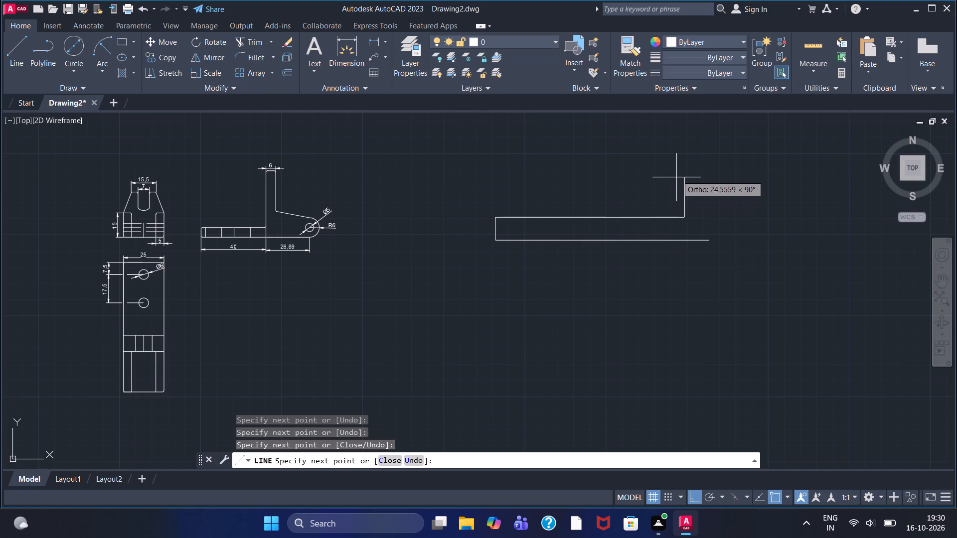
# Continue the outline with an upright about 23 wide, rising from the base's top edge and returning down to the same level.
pyautogui.click(683, 163)
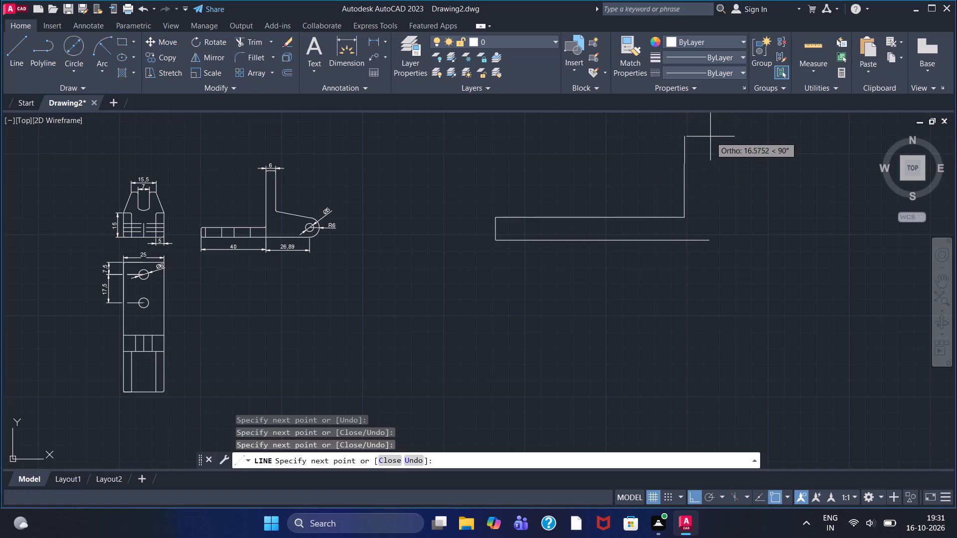
pyautogui.moveTo(710, 136); pyautogui.dragTo(671, 259, button='middle')
pyautogui.scroll(-1, 710, 136)
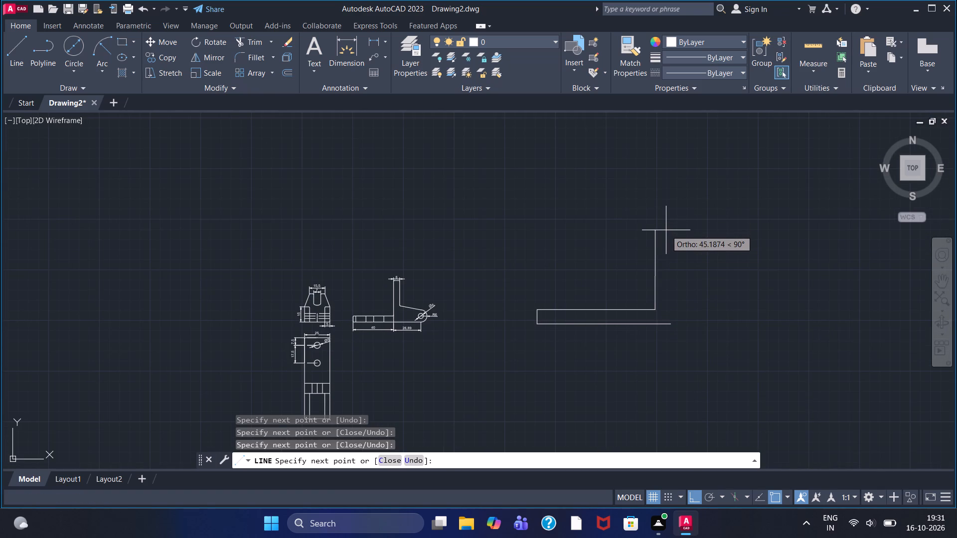
pyautogui.click(666, 230)
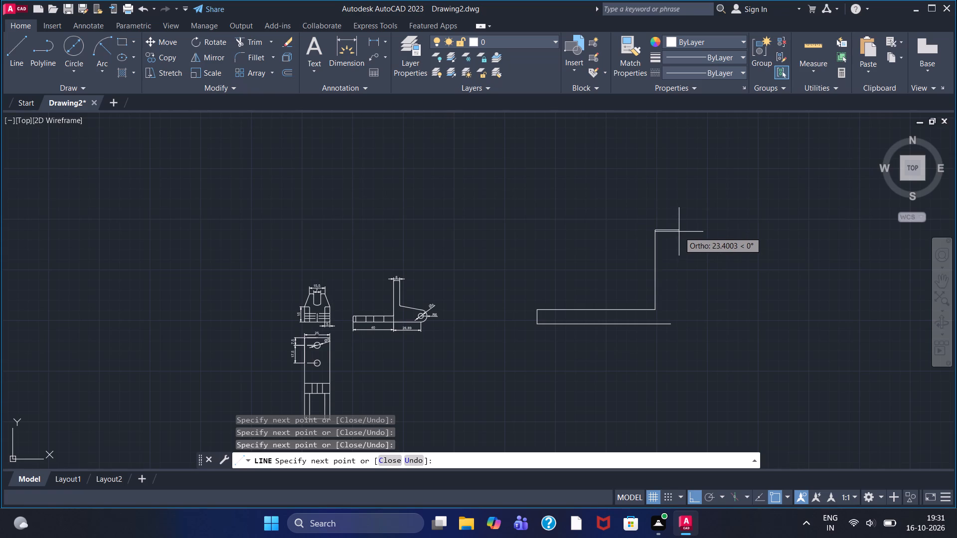
pyautogui.click(679, 232)
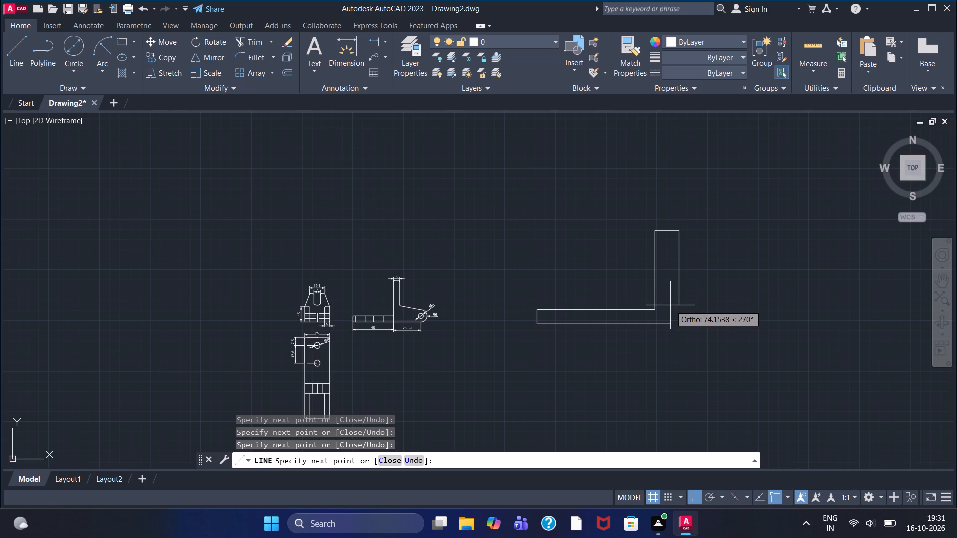
pyautogui.click(677, 310)
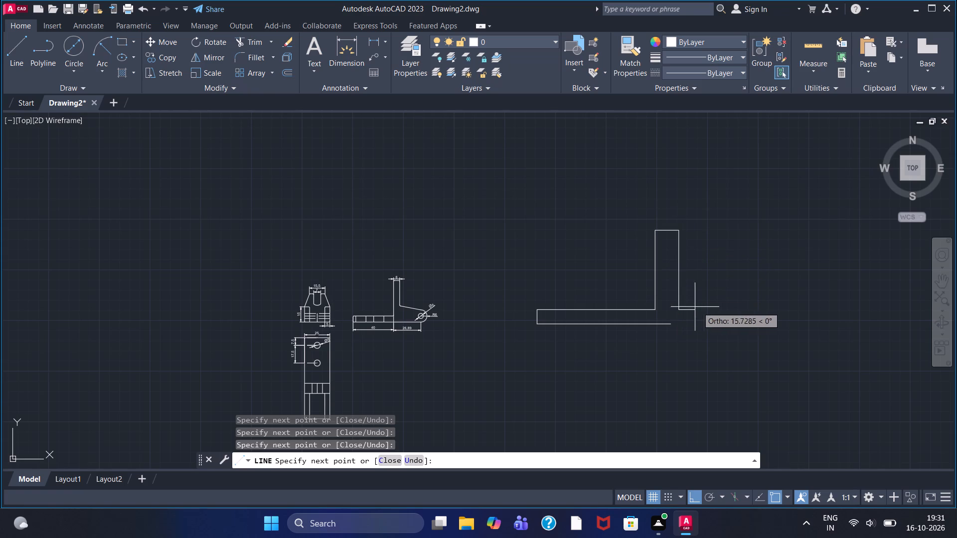
# Continue the outline along the base's short top edge, down its far end, and back to the bottom edge's open endpoint.
pyautogui.click(719, 306)
pyautogui.click(723, 327)
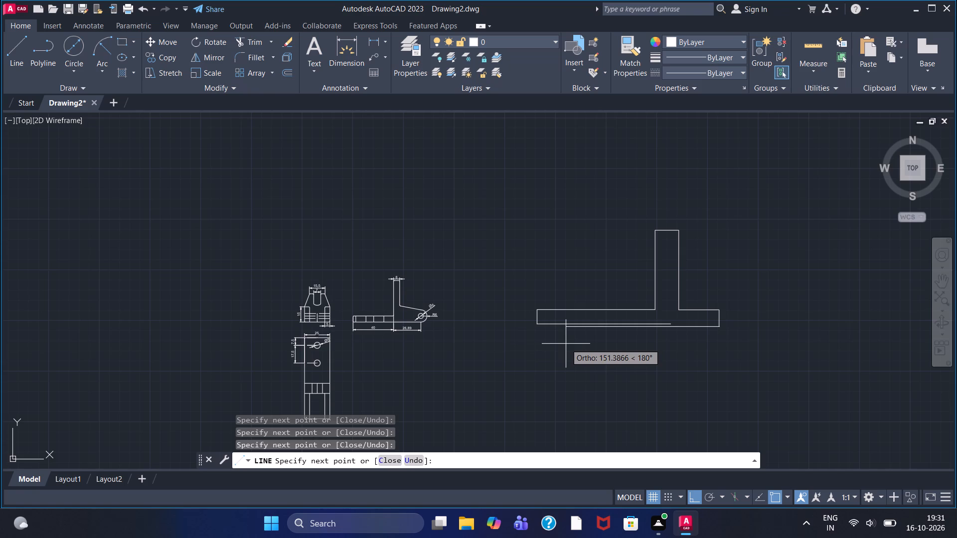
pyautogui.click(671, 326)
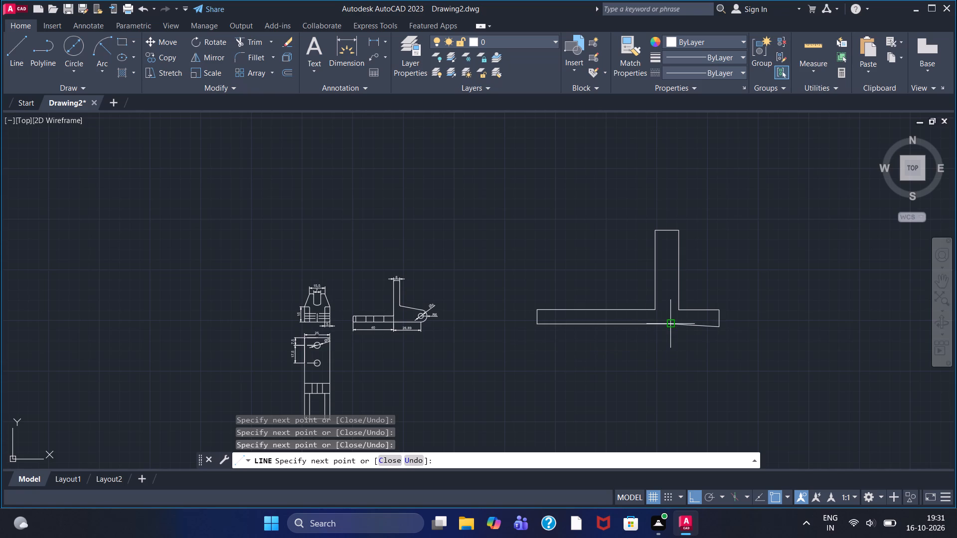
pyautogui.rightClick(750, 300)
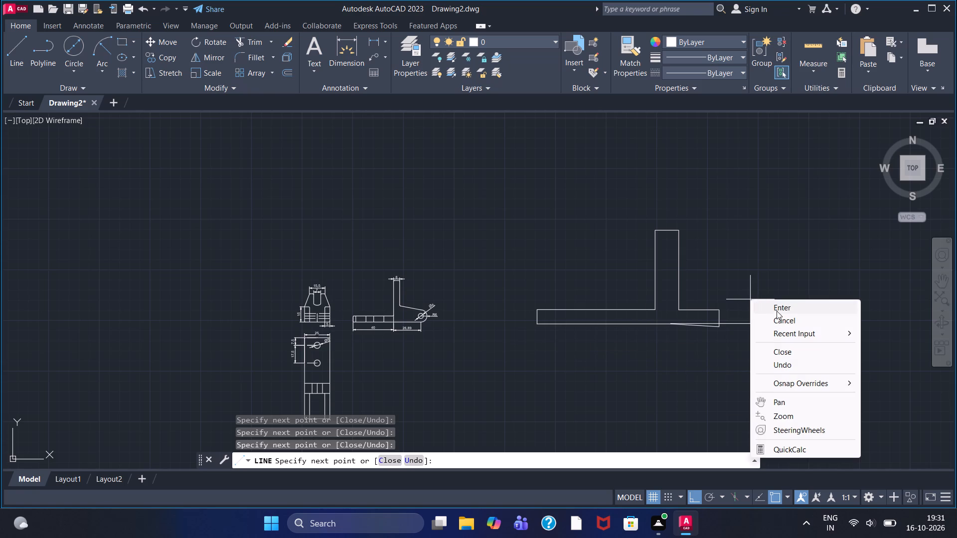
pyautogui.click(777, 311)
# Delete the slanted line segment along the base's bottom.
pyautogui.scroll(2, 715, 325)
pyautogui.scroll(1, 671, 323)
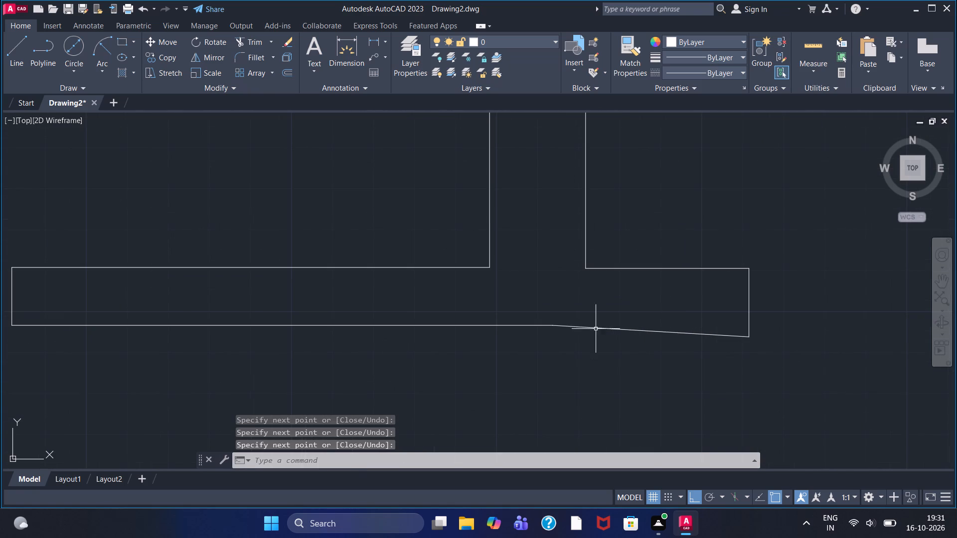
pyautogui.click(613, 329)
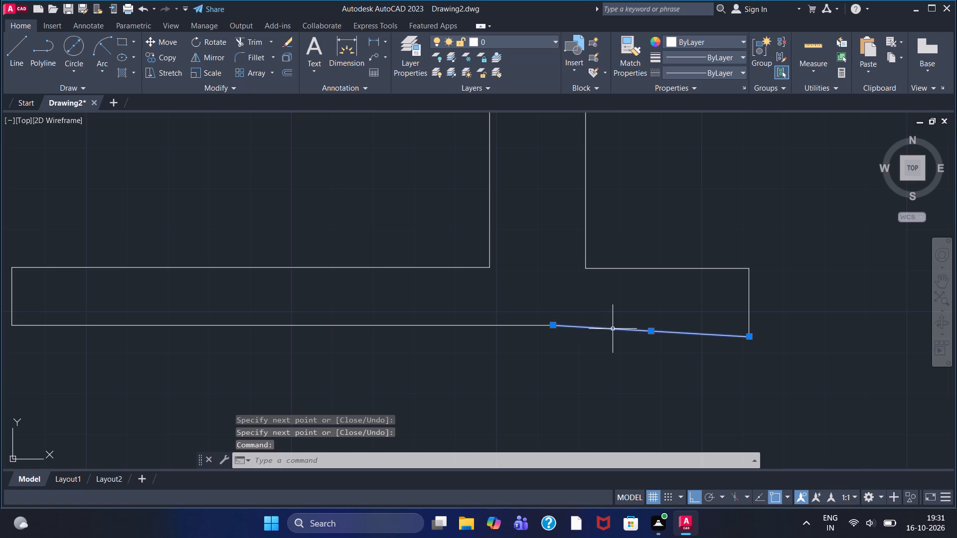
pyautogui.press('Delete')
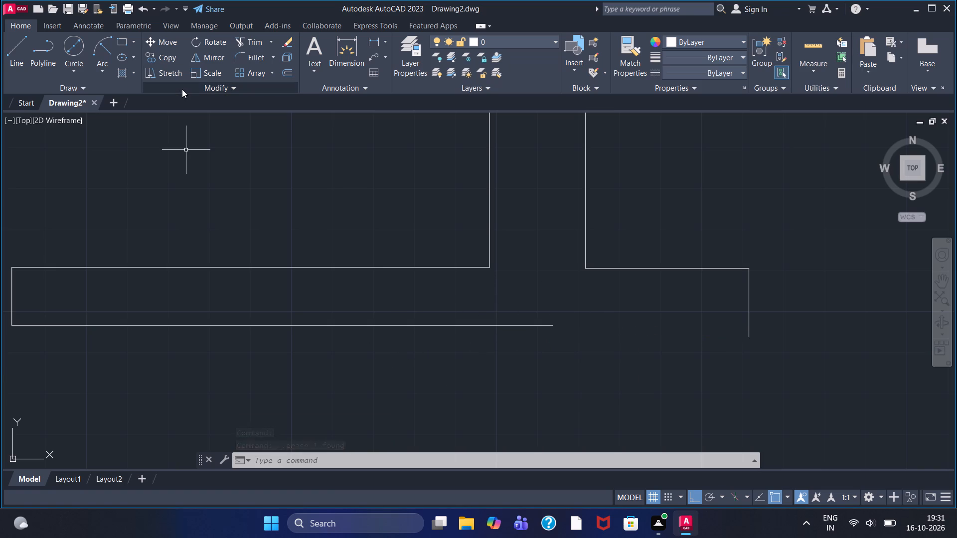
# Draw a horizontal line from the bottom edge's open endpoint to just past the base's far vertical edge.
pyautogui.click(18, 43)
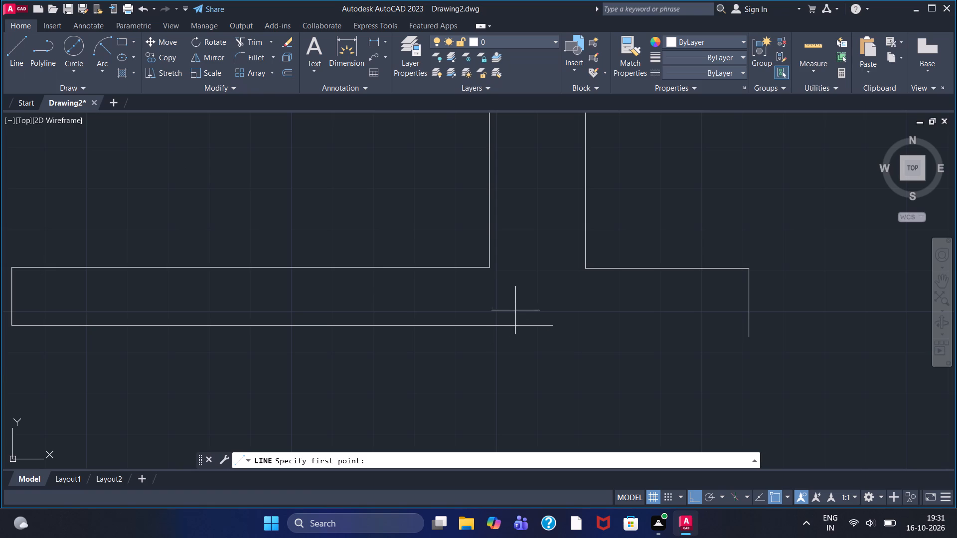
pyautogui.click(553, 325)
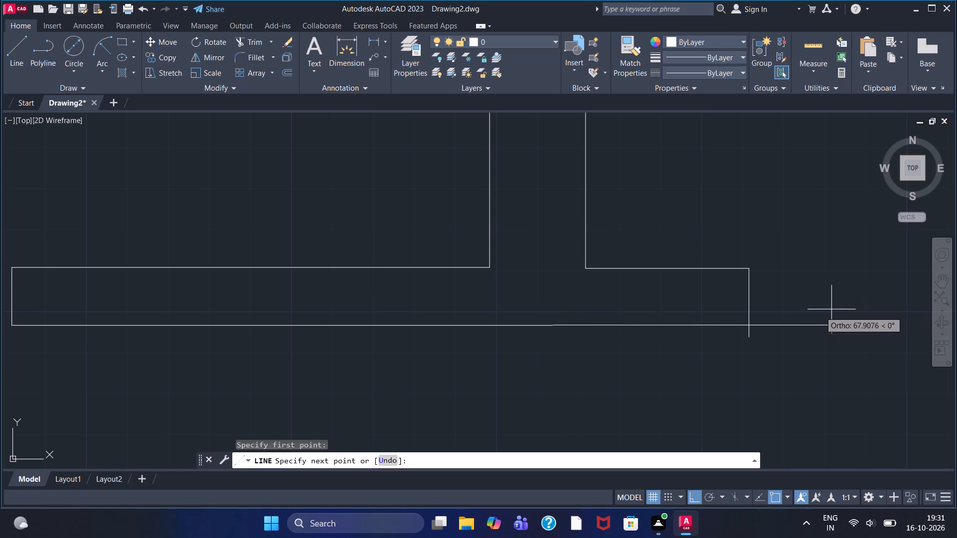
pyautogui.click(778, 315)
pyautogui.rightClick(787, 271)
pyautogui.click(796, 275)
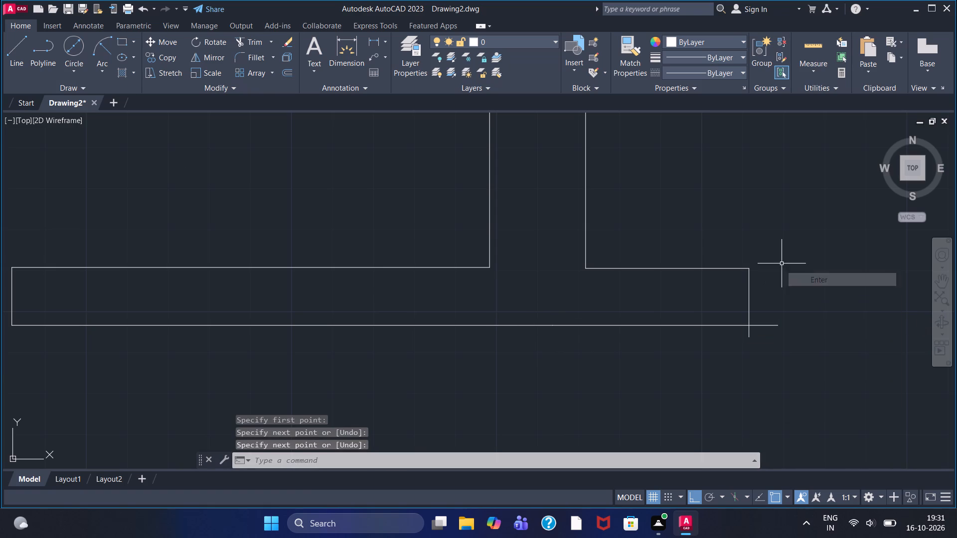
# Trim the overhanging vertical and horizontal line ends at the base's lower right corner.
pyautogui.click(239, 41)
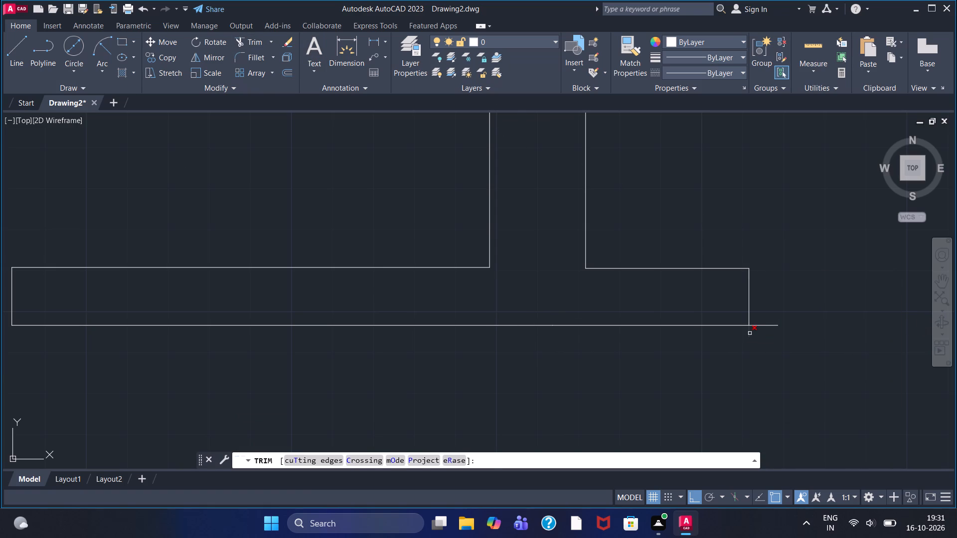
pyautogui.click(750, 333)
pyautogui.click(759, 326)
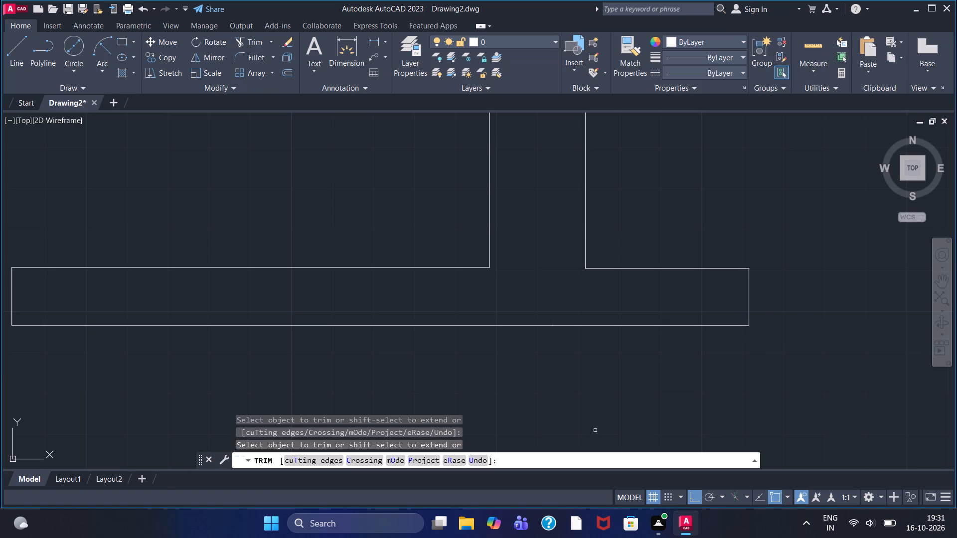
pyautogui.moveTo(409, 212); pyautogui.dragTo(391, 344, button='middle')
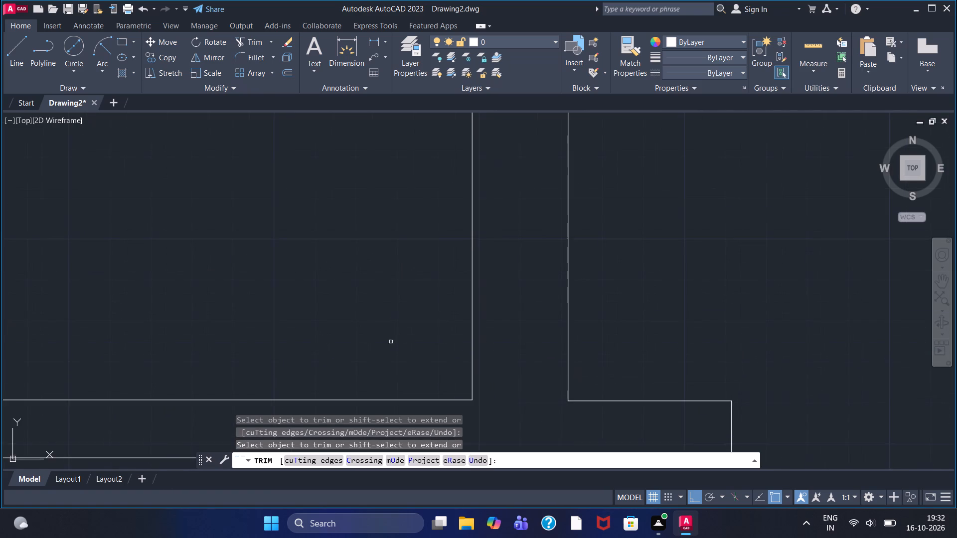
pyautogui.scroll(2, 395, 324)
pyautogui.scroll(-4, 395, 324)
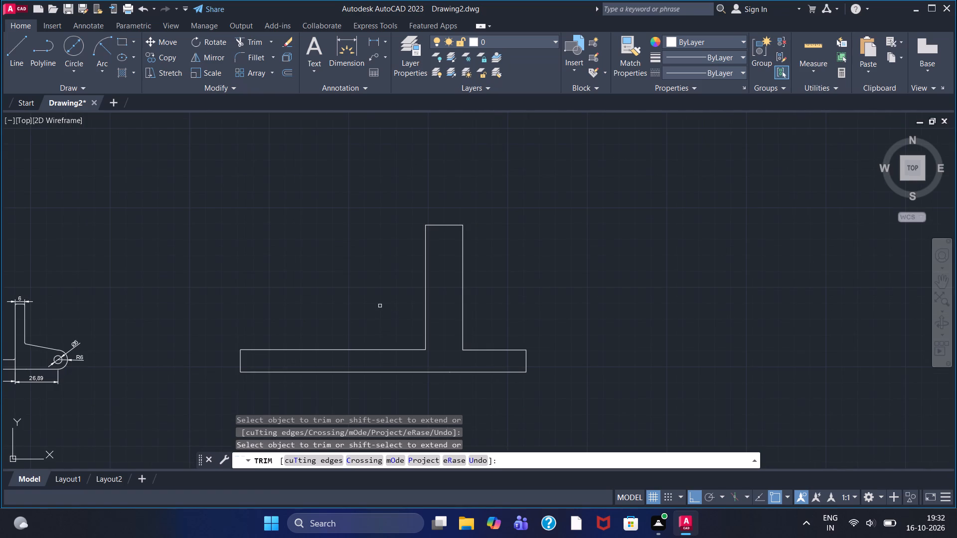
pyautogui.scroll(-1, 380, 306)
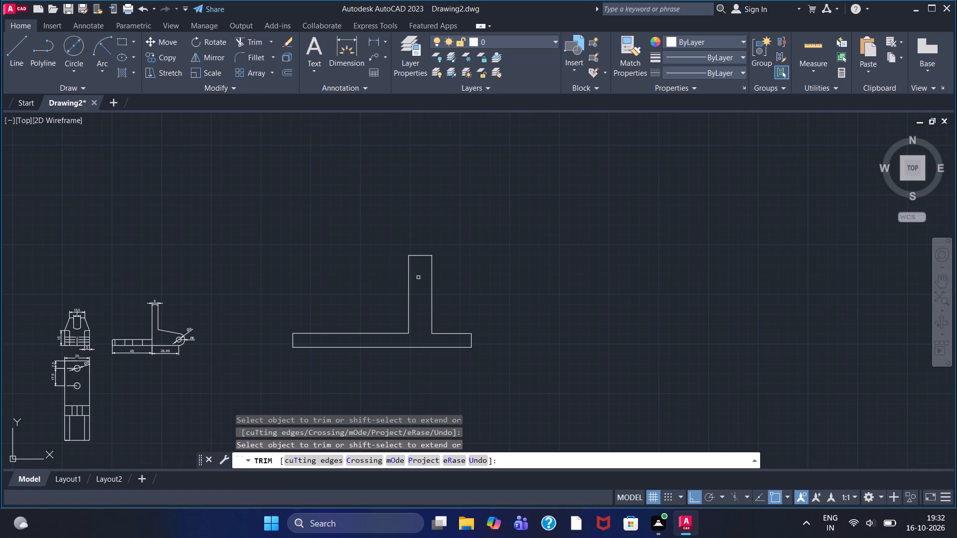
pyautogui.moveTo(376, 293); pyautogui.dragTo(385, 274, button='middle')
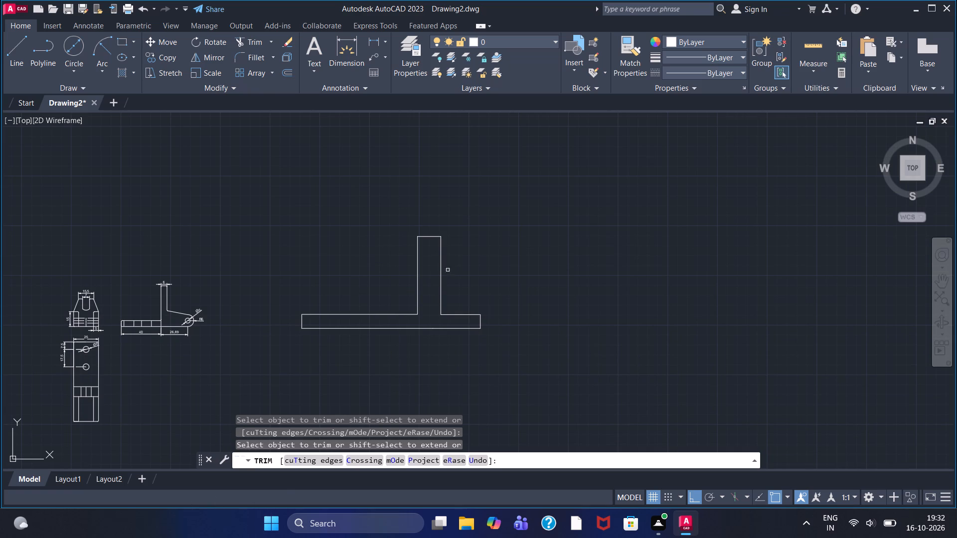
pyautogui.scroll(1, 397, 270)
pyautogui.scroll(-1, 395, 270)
# Draw a connected zigzag of three vertical lines crossing the base near its left end, the first two about 9 units apart.
pyautogui.moveTo(394, 274); pyautogui.dragTo(318, 263, button='middle')
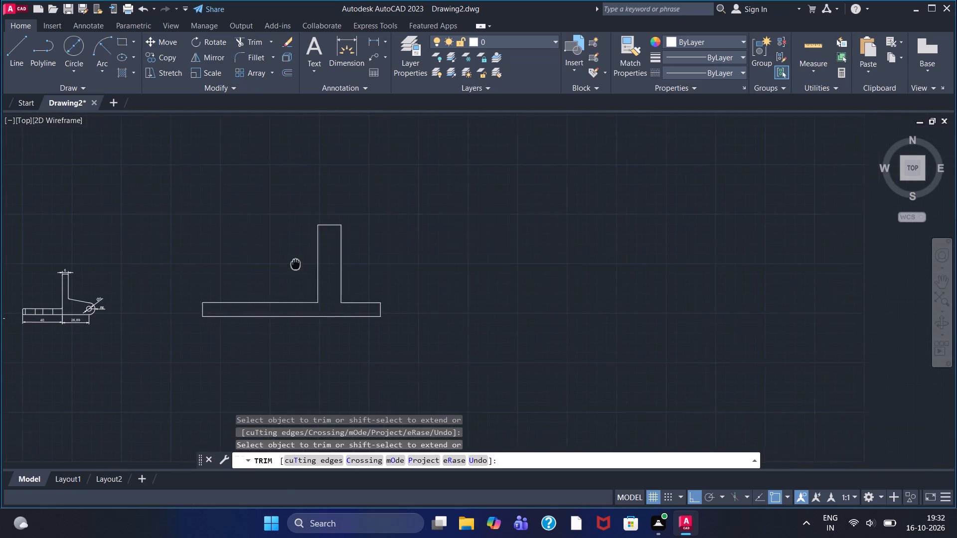
pyautogui.moveTo(318, 263); pyautogui.dragTo(319, 263, button='middle')
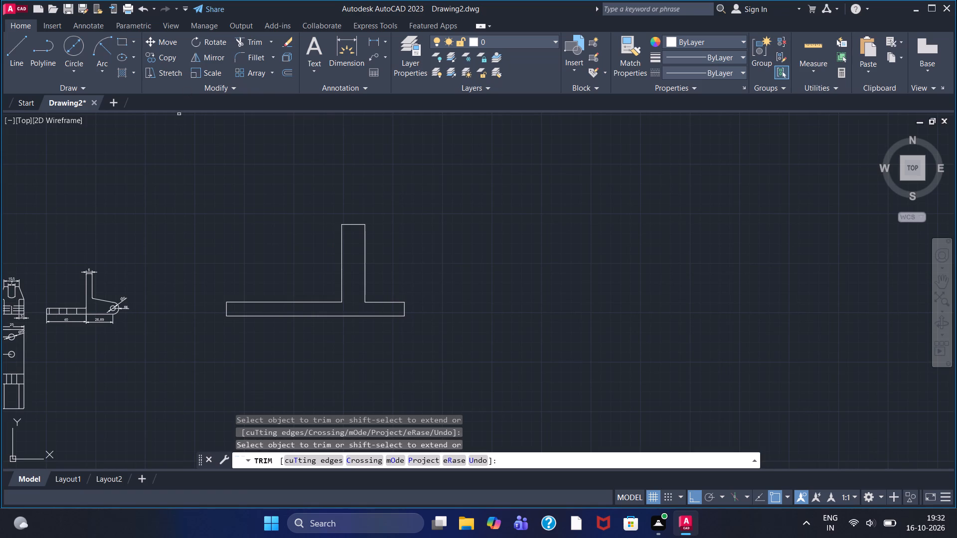
pyautogui.click(24, 44)
pyautogui.click(250, 279)
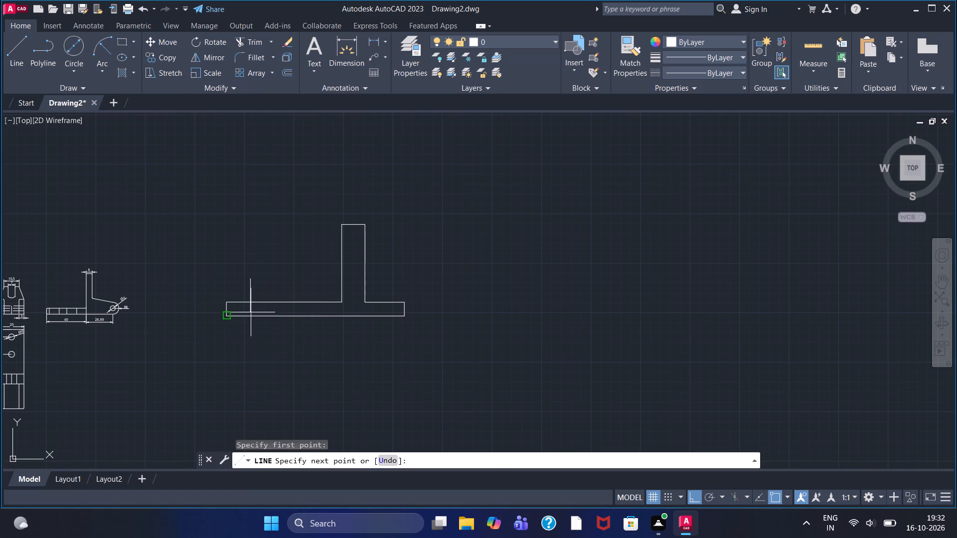
pyautogui.click(251, 338)
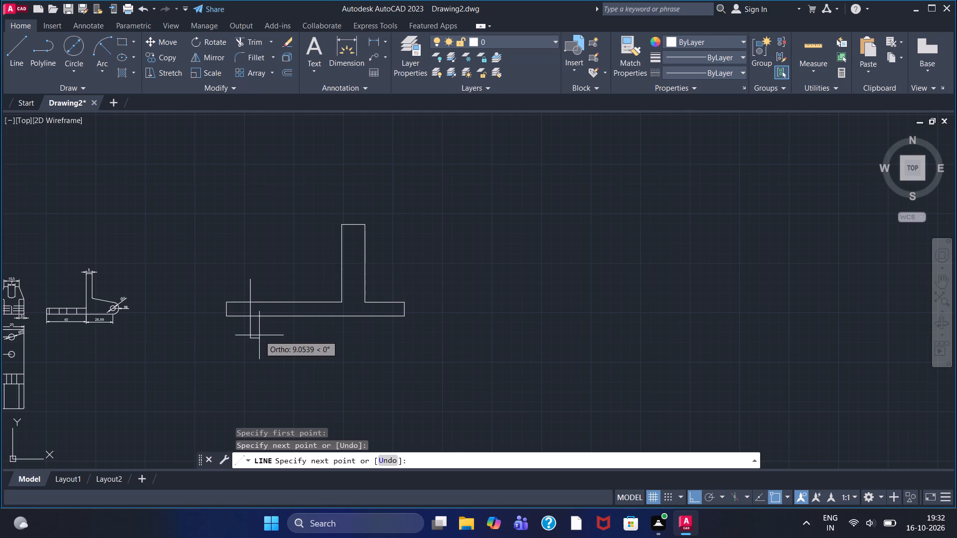
pyautogui.click(259, 335)
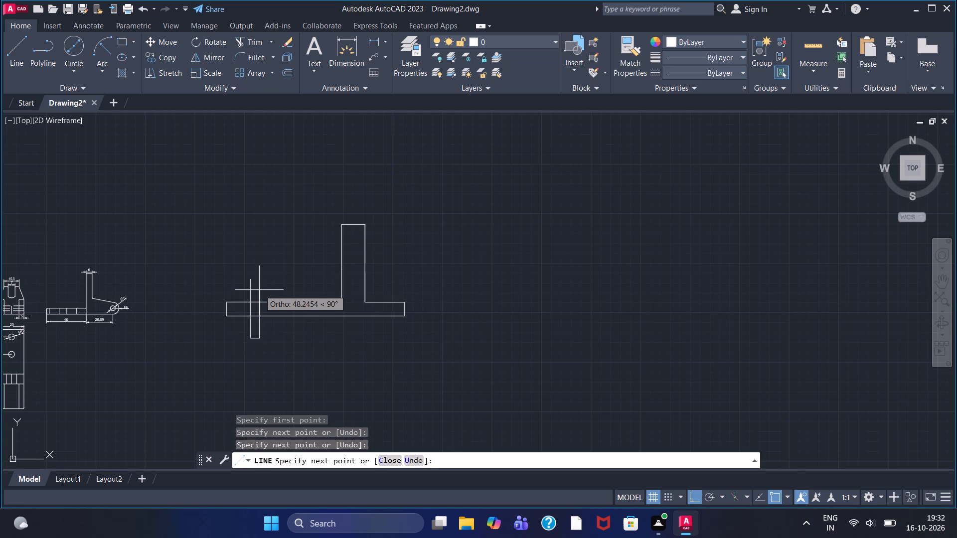
pyautogui.click(259, 289)
pyautogui.click(275, 293)
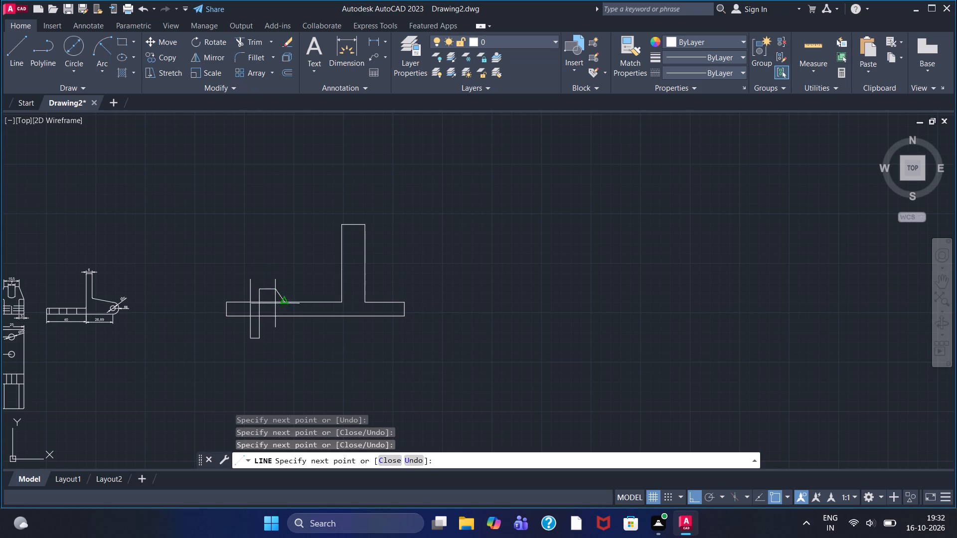
pyautogui.click(272, 342)
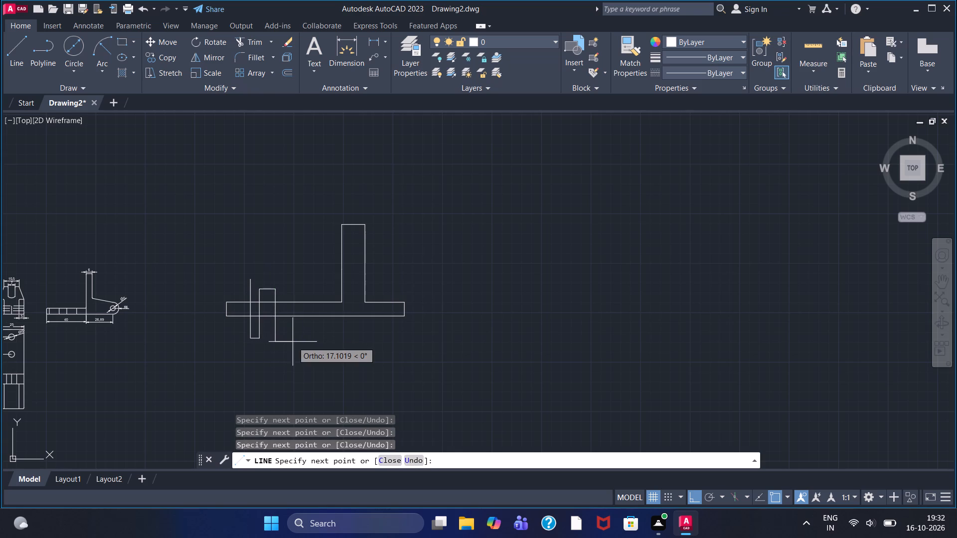
pyautogui.rightClick(293, 342)
pyautogui.click(313, 350)
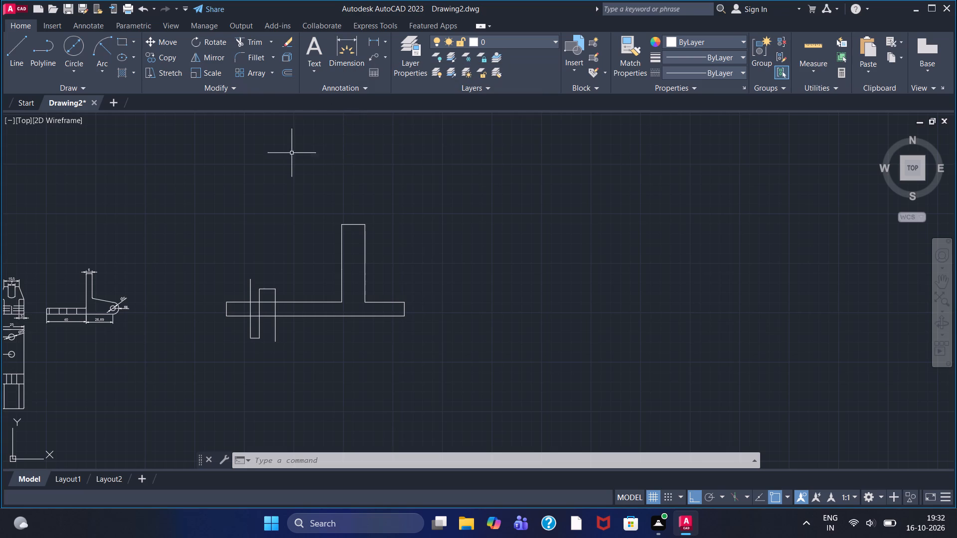
# Trim the zigzag's overhangs and connecting segments above and below the base, keeping three vertical lines between its edges.
pyautogui.click(250, 45)
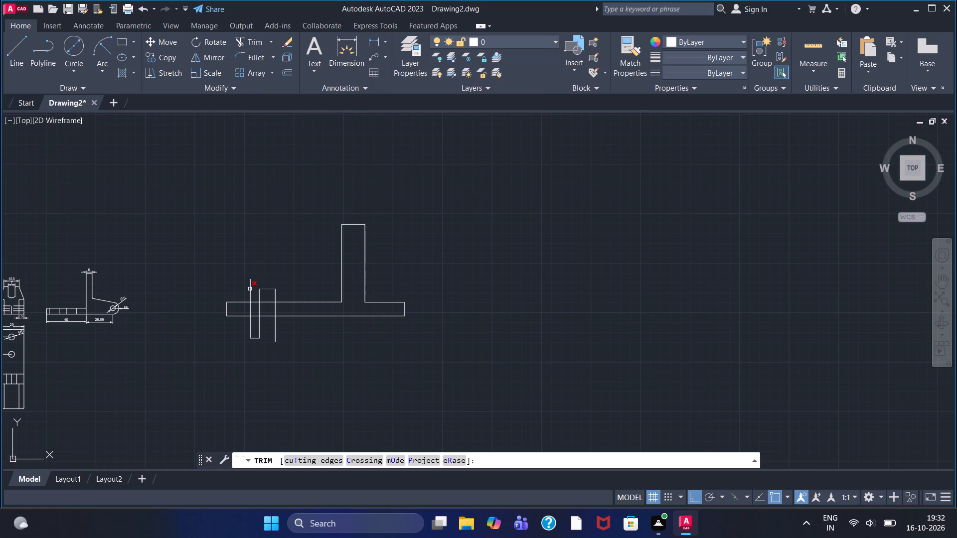
pyautogui.click(250, 289)
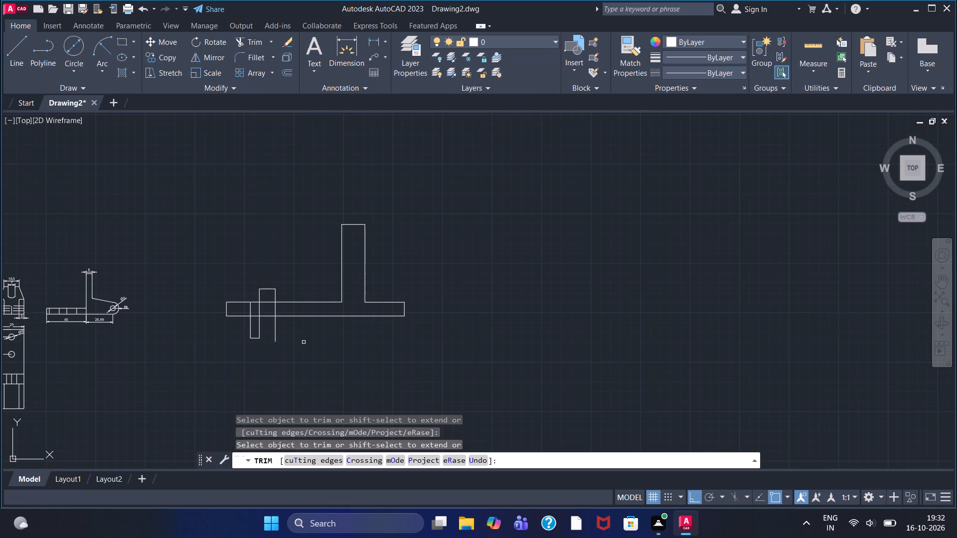
pyautogui.scroll(-2, 240, 316)
pyautogui.scroll(4, 267, 302)
pyautogui.moveTo(238, 313); pyautogui.dragTo(265, 275, button='middle')
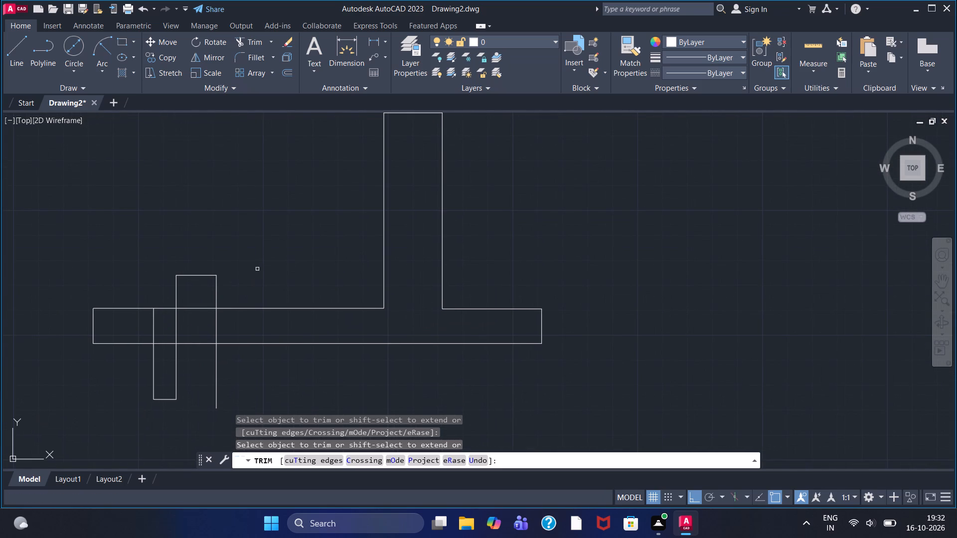
pyautogui.click(176, 282)
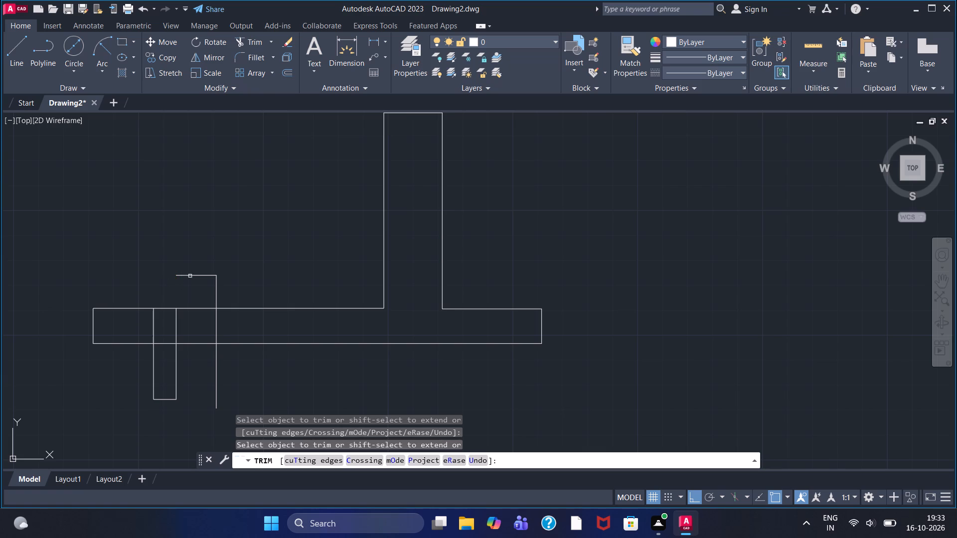
pyautogui.click(192, 274)
pyautogui.click(218, 290)
pyautogui.click(215, 373)
pyautogui.click(175, 361)
pyautogui.click(152, 363)
pyautogui.click(173, 400)
# Draw a second zigzag of three vertical lines crossing the base just left of the upright, the last two about 12.6 units apart.
pyautogui.moveTo(275, 235); pyautogui.dragTo(194, 288, button='middle')
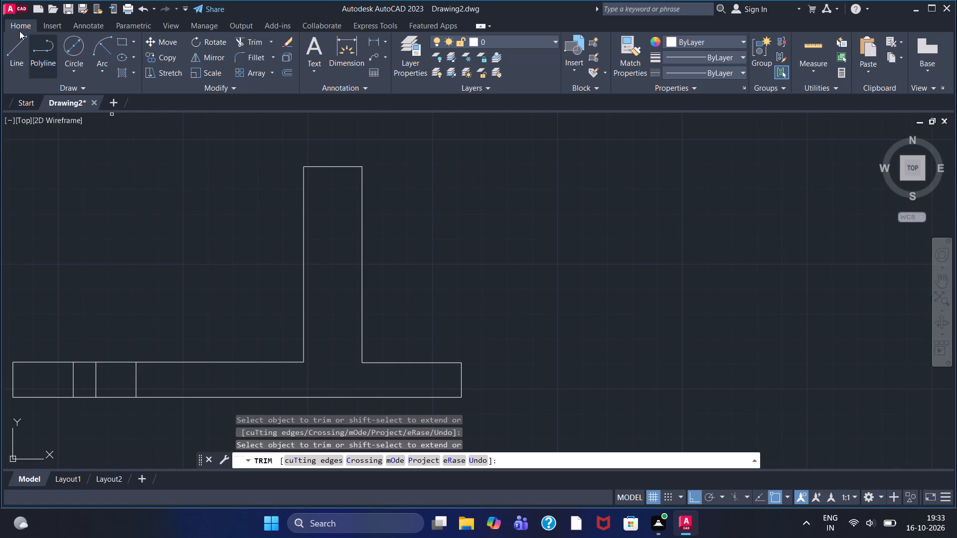
pyautogui.click(17, 44)
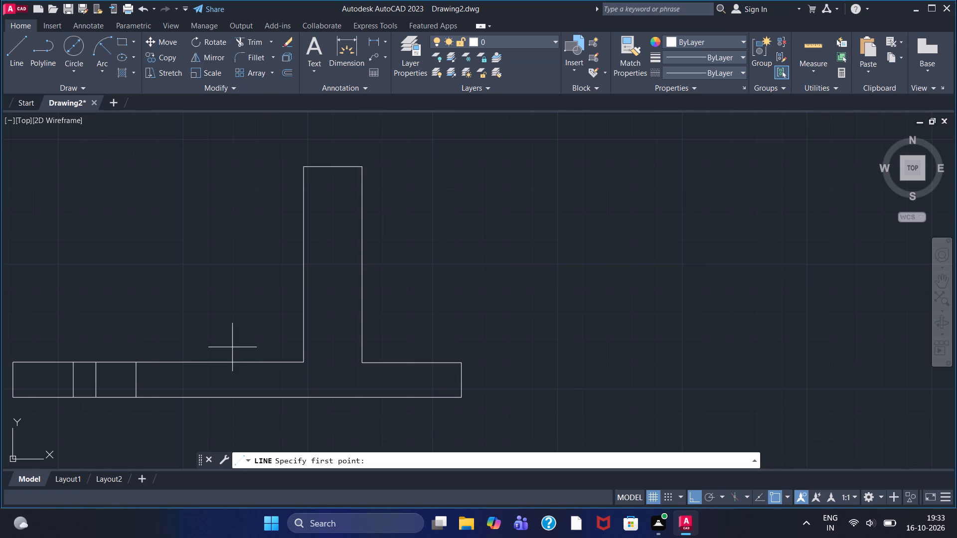
pyautogui.click(216, 341)
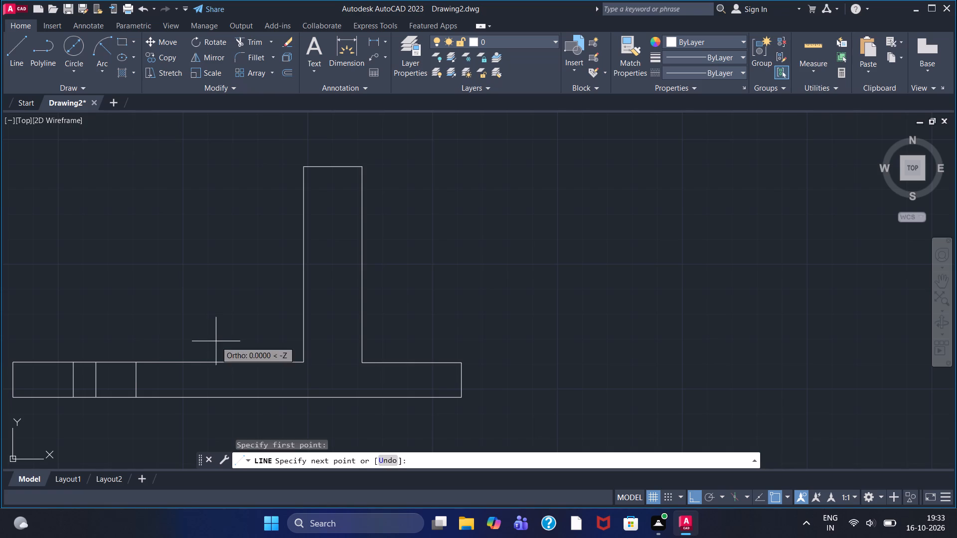
pyautogui.click(210, 428)
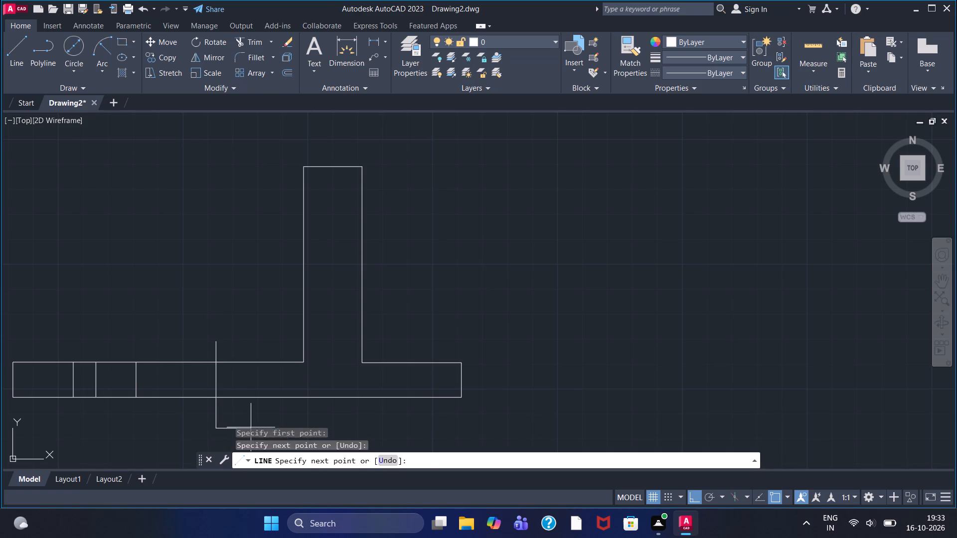
pyautogui.click(236, 424)
pyautogui.click(241, 341)
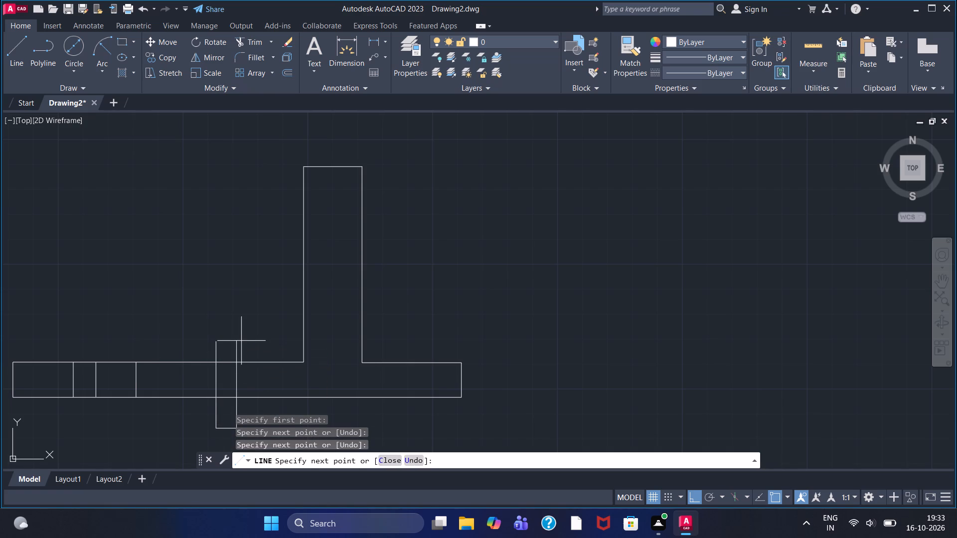
pyautogui.click(269, 343)
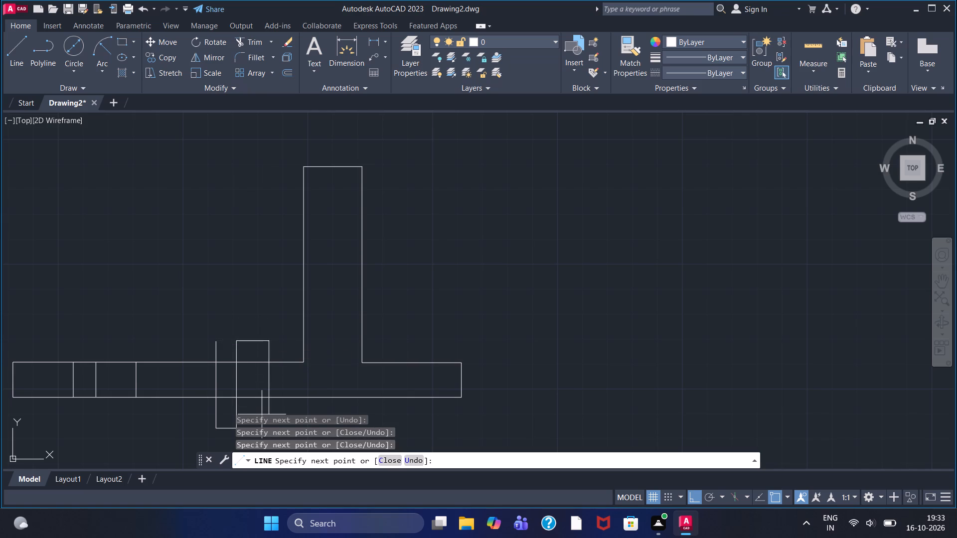
pyautogui.click(262, 414)
pyautogui.rightClick(307, 413)
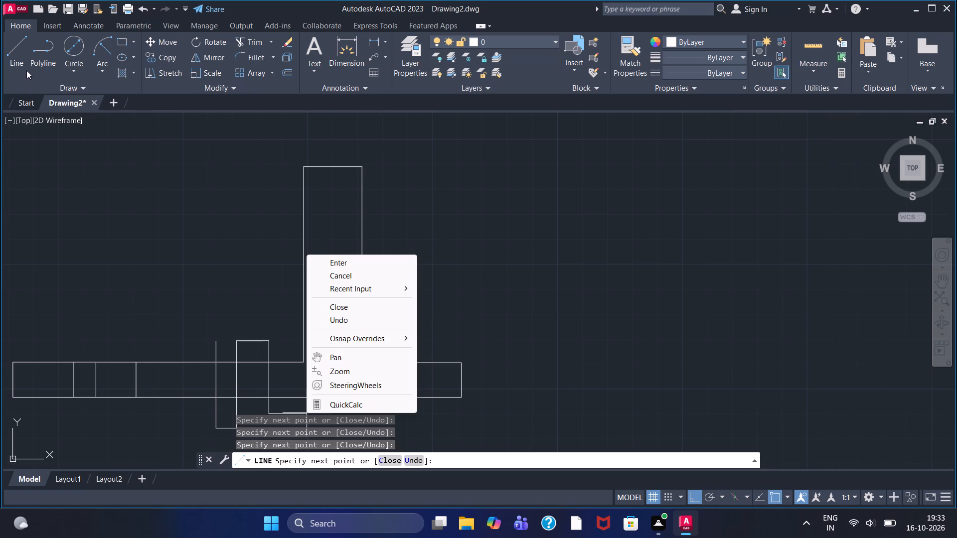
pyautogui.click(21, 51)
# Trim the second zigzag's overhangs and connecting segments outside the base, keeping three vertical lines between its edges.
pyautogui.moveTo(221, 308); pyautogui.dragTo(216, 218, button='middle')
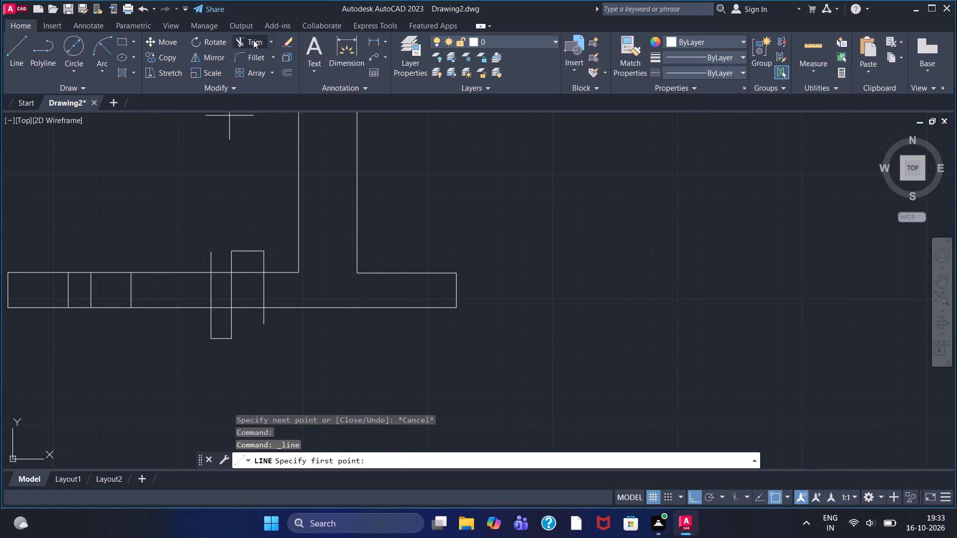
pyautogui.click(253, 40)
pyautogui.click(211, 261)
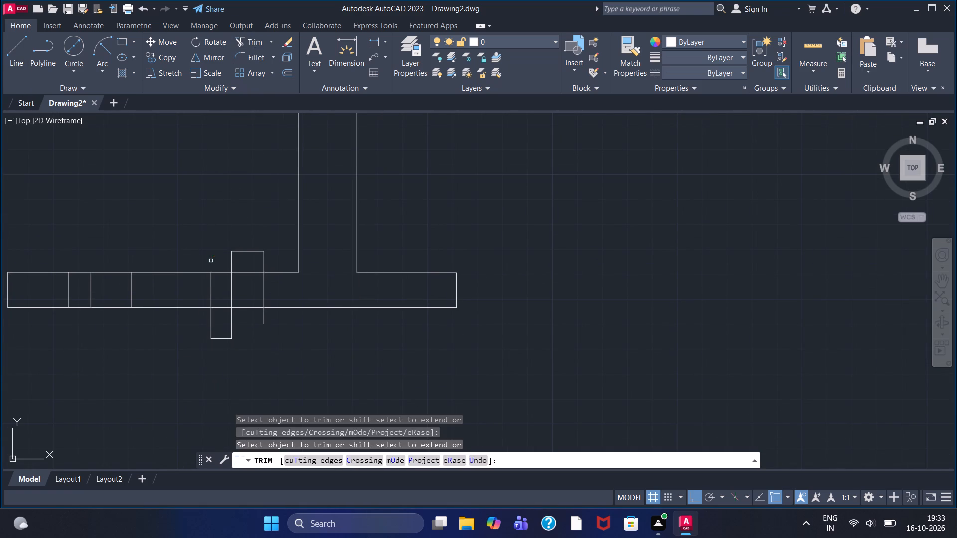
pyautogui.click(234, 263)
pyautogui.click(231, 263)
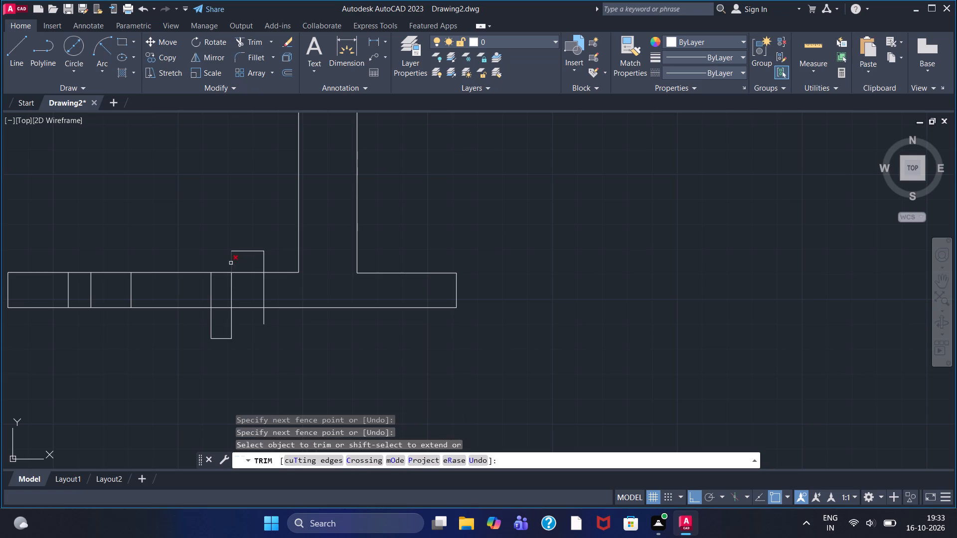
pyautogui.click(239, 250)
pyautogui.click(264, 261)
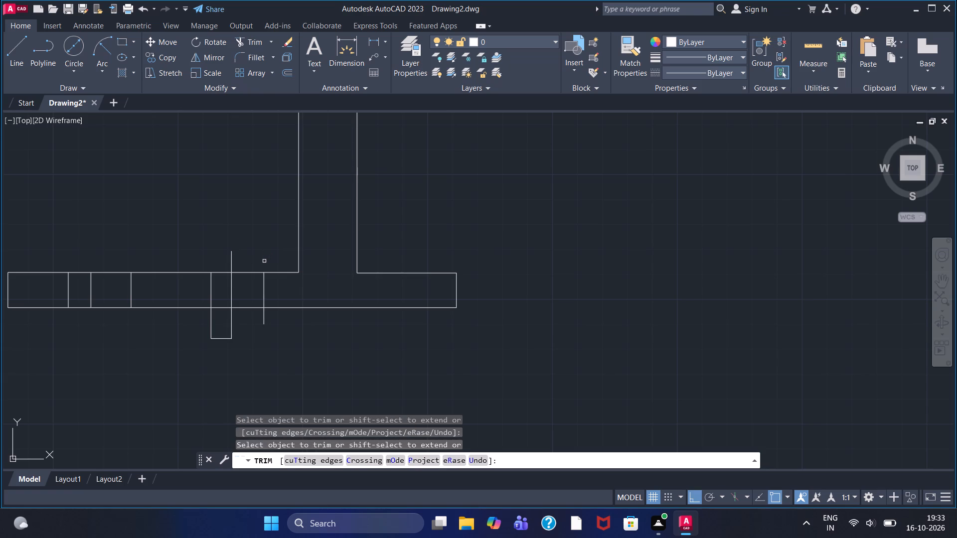
pyautogui.click(231, 256)
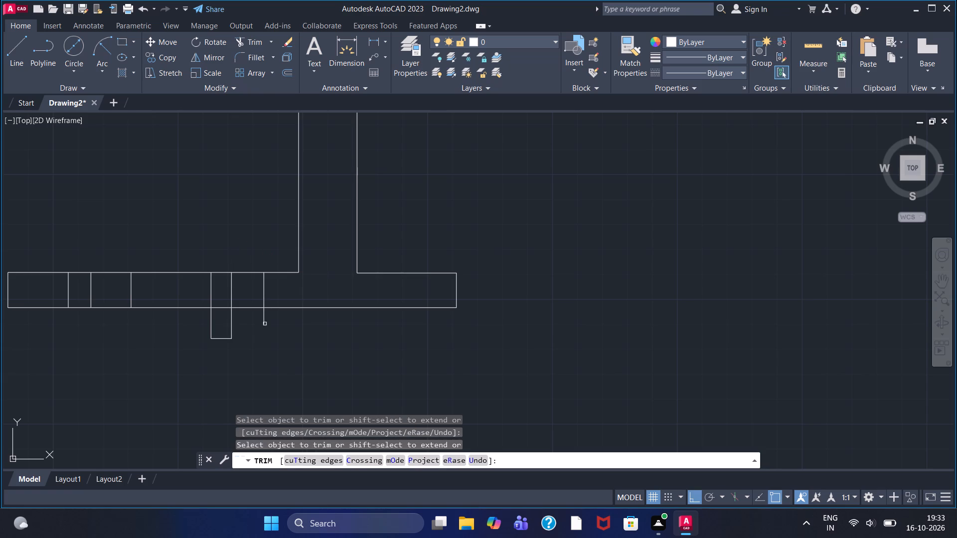
pyautogui.click(264, 318)
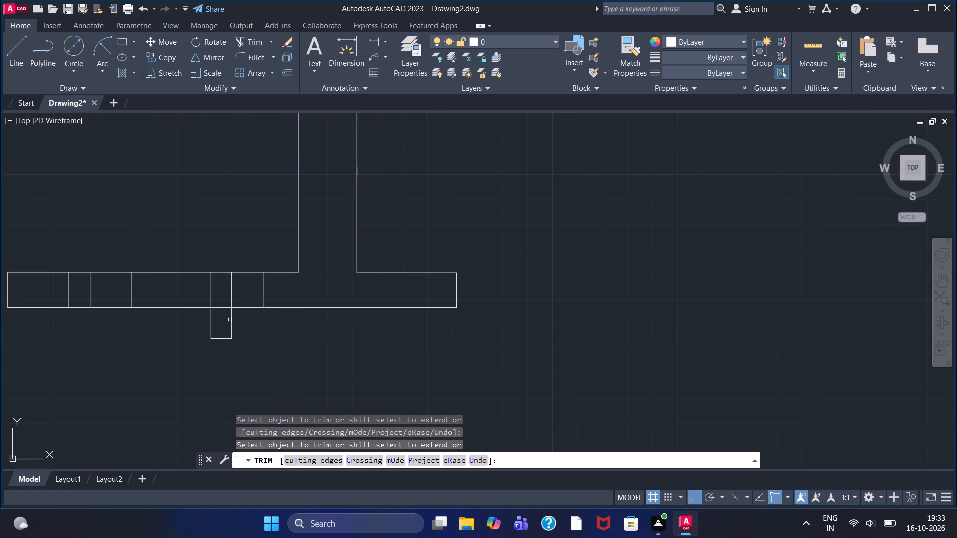
pyautogui.click(232, 319)
pyautogui.click(224, 337)
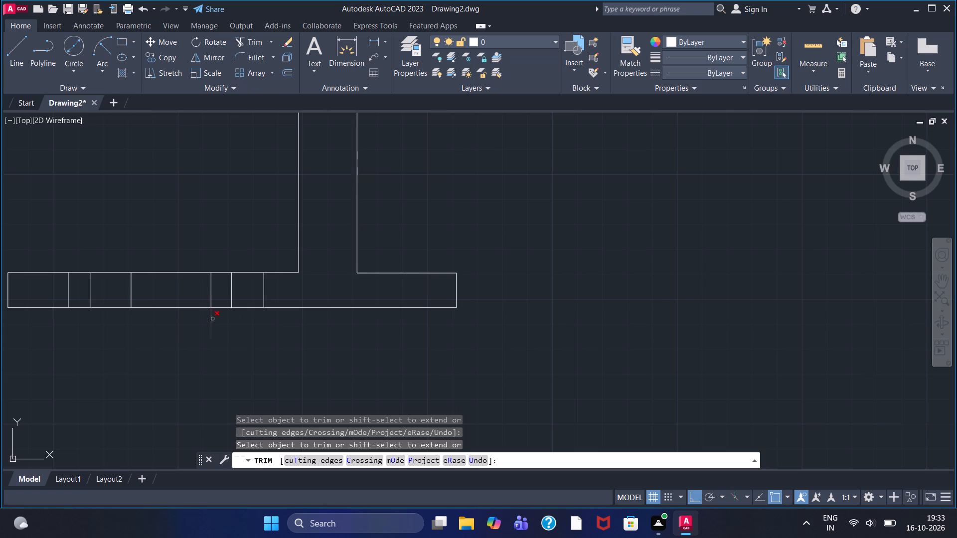
pyautogui.click(212, 317)
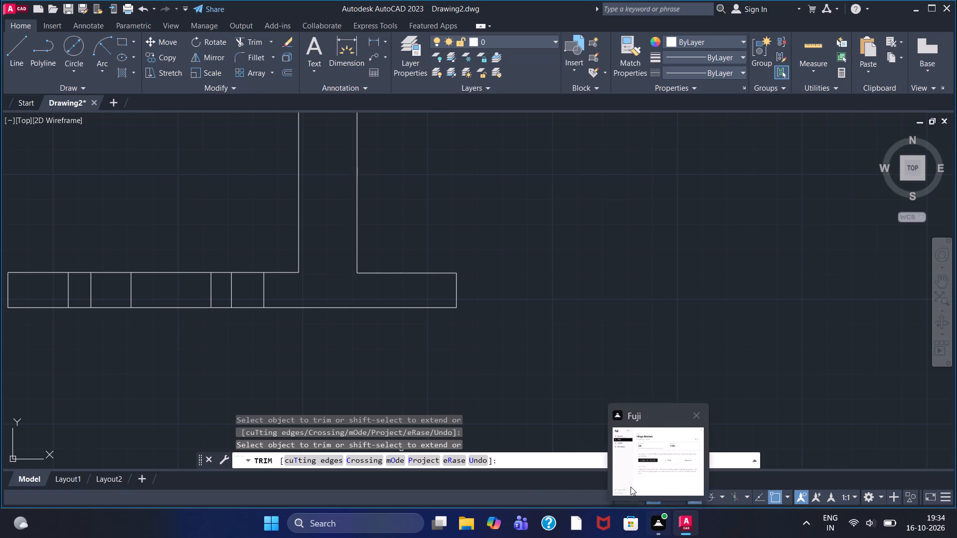
# Fillet the upper and lower corners at the left end of the inverted-T's base with radius 2.
pyautogui.scroll(1, 402, 224)
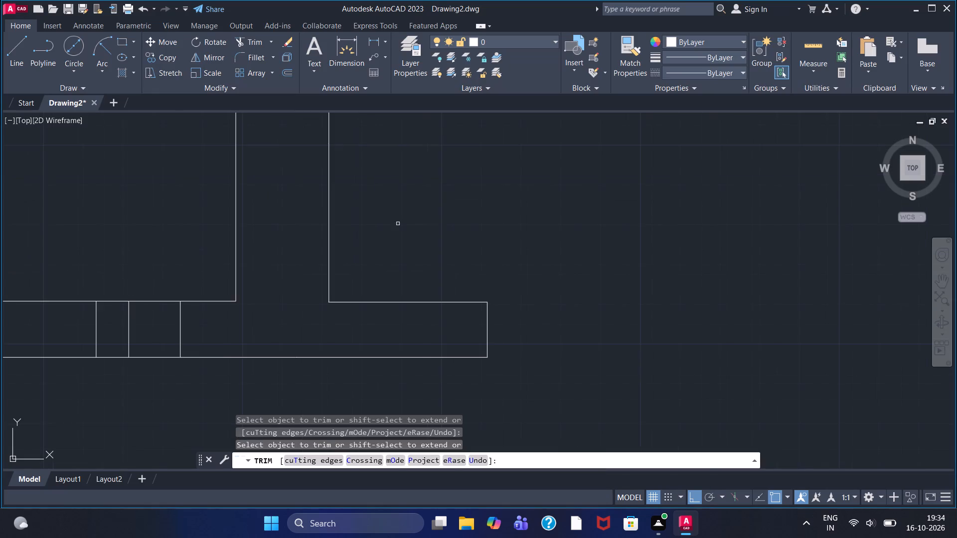
pyautogui.scroll(-2, 323, 228)
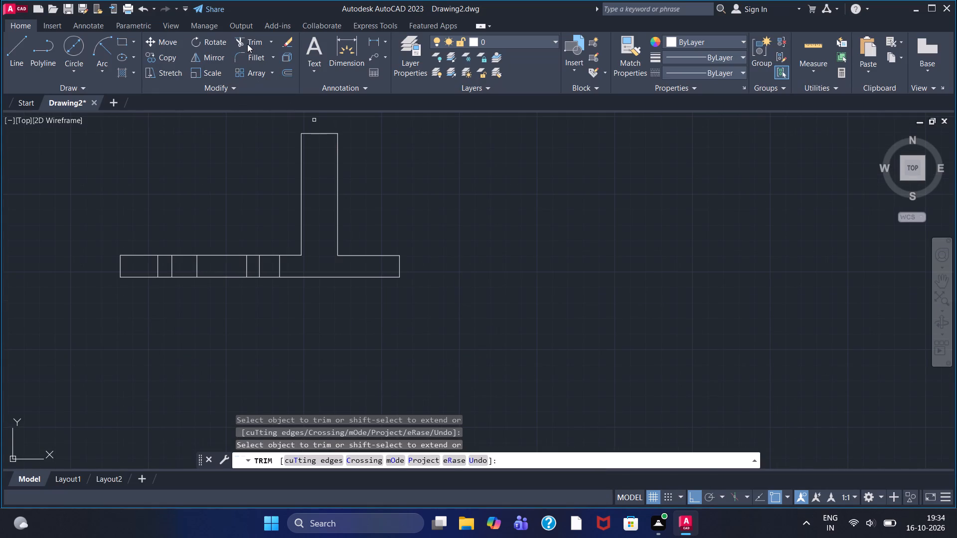
pyautogui.click(245, 57)
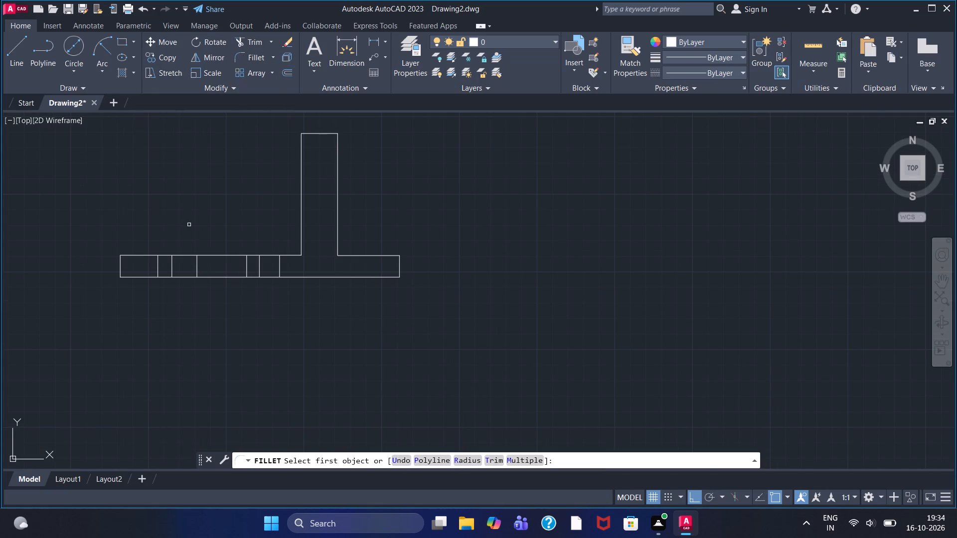
pyautogui.click(473, 455)
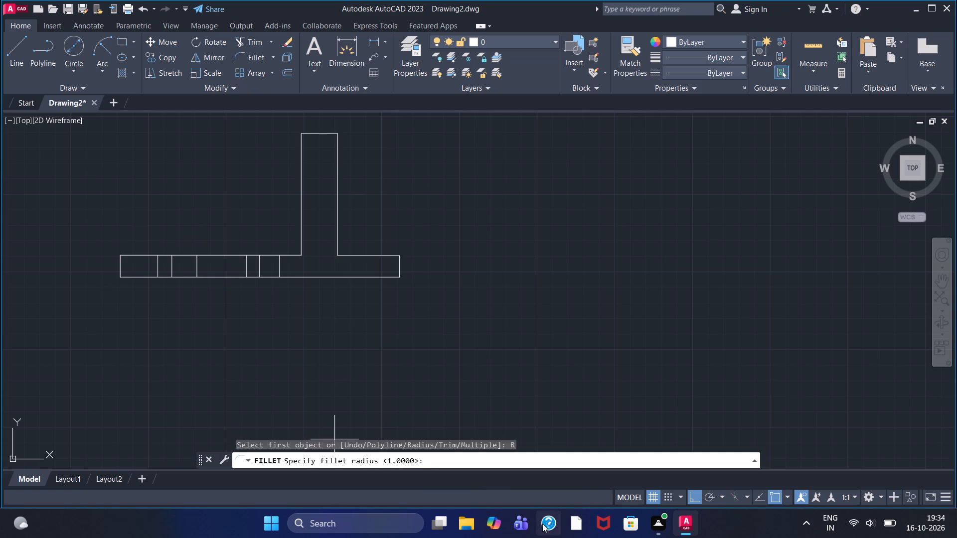
pyautogui.press('2')
pyautogui.press('Return')
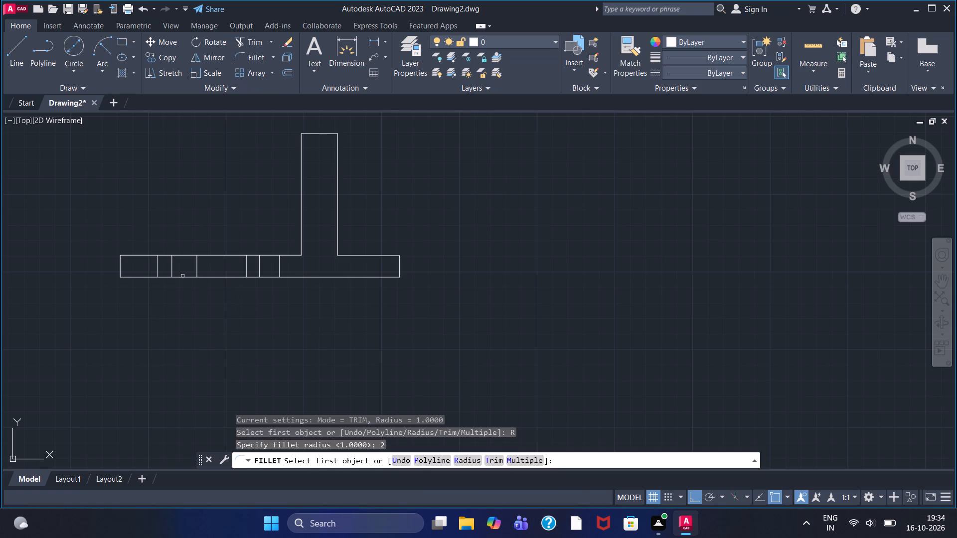
pyautogui.scroll(1, 141, 265)
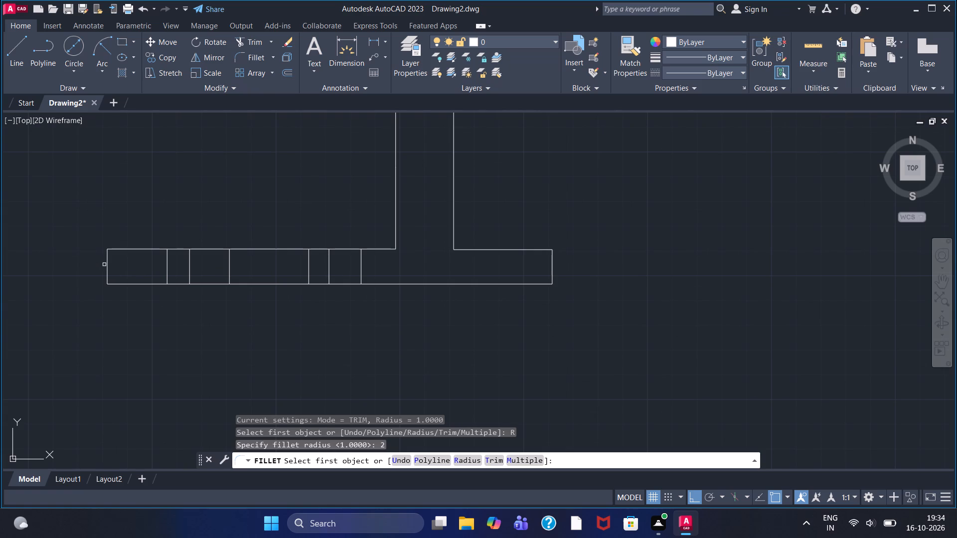
pyautogui.click(108, 260)
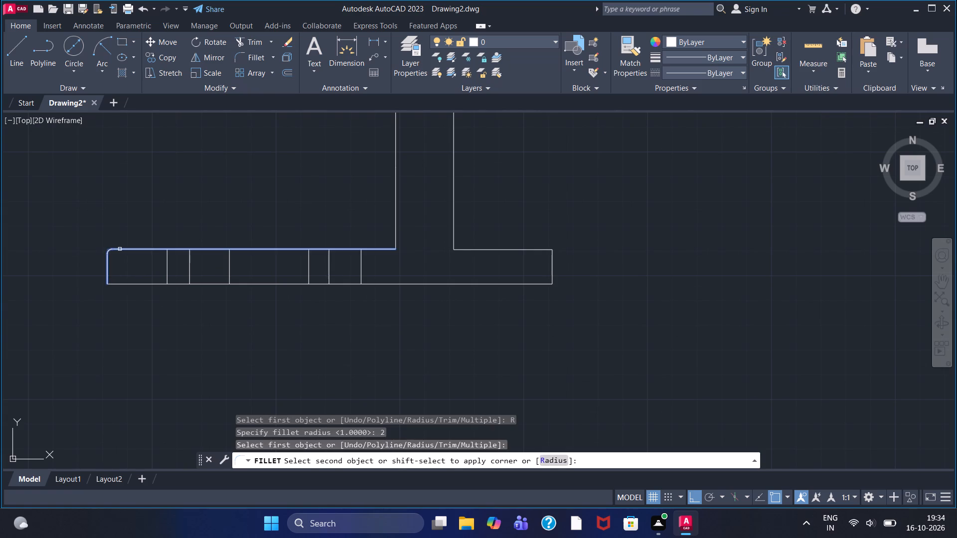
pyautogui.click(120, 249)
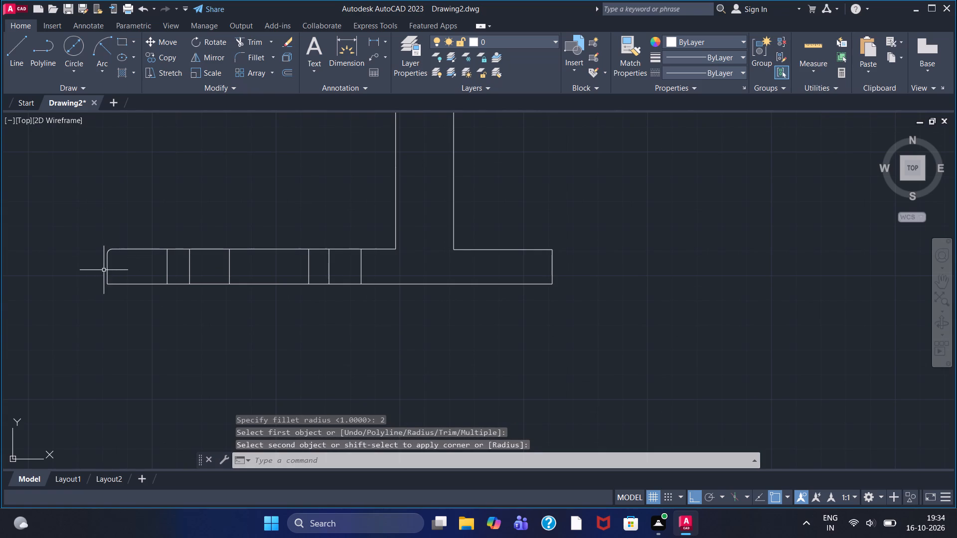
pyautogui.rightClick(132, 335)
pyautogui.click(199, 94)
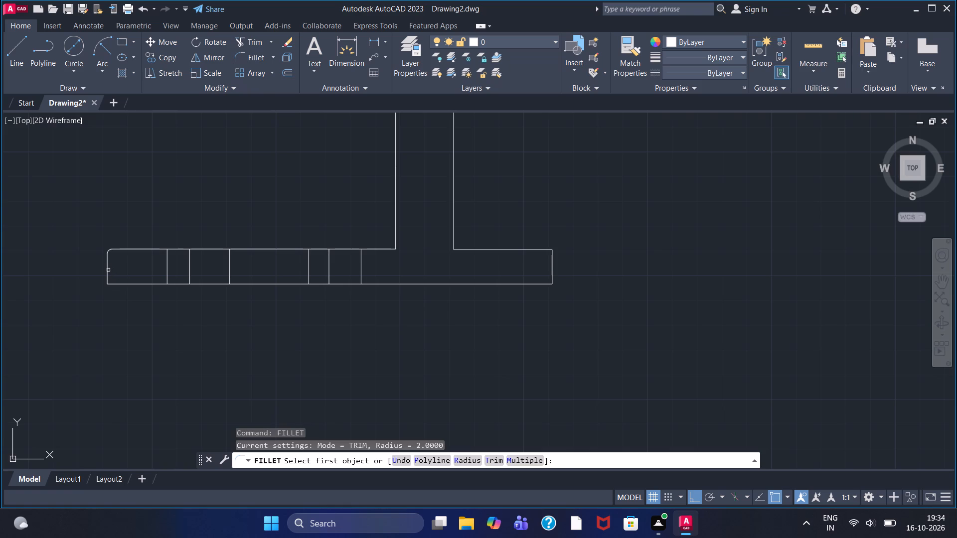
pyautogui.click(108, 270)
pyautogui.click(120, 284)
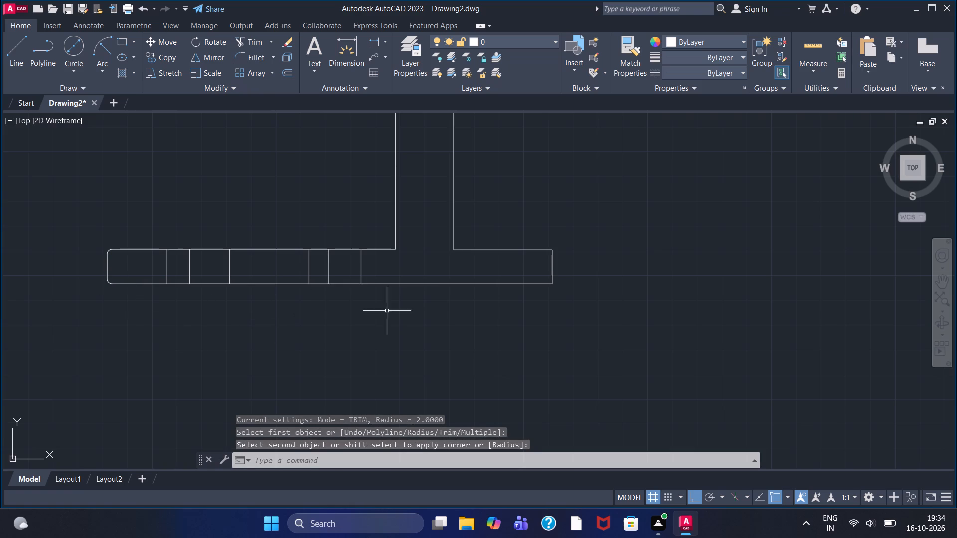
# Fillet the upper and lower corners at the right end of the base with the same radius of 2.
pyautogui.rightClick(518, 328)
pyautogui.click(595, 85)
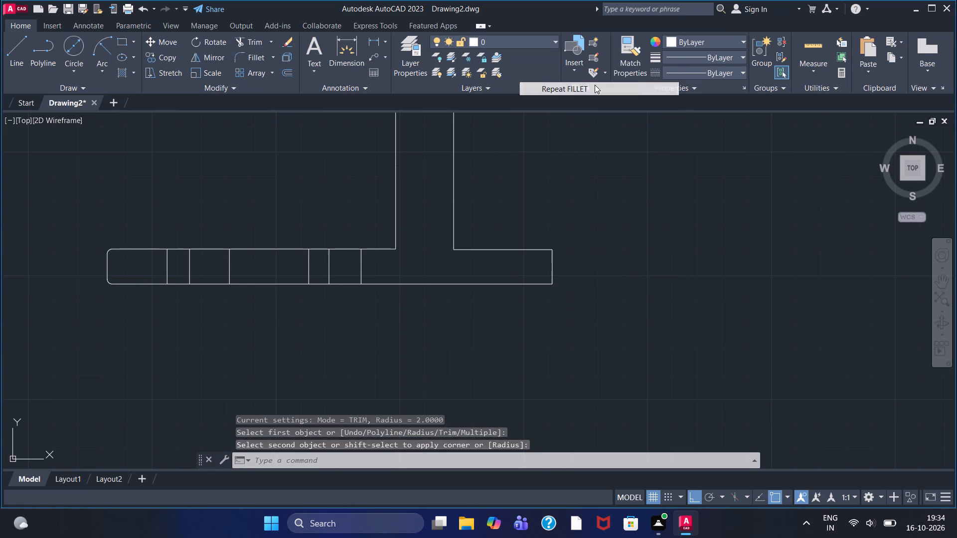
pyautogui.click(536, 250)
pyautogui.click(553, 260)
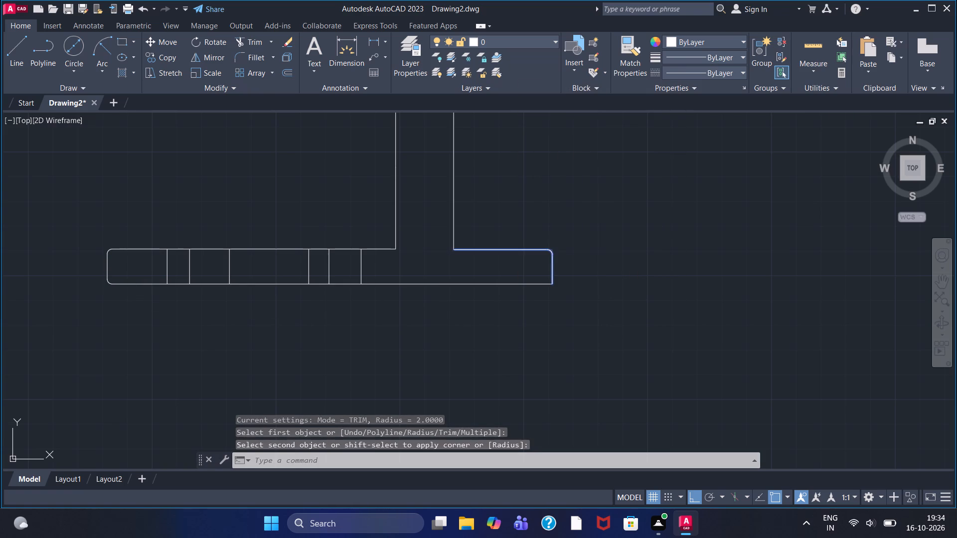
pyautogui.rightClick(584, 265)
pyautogui.click(608, 28)
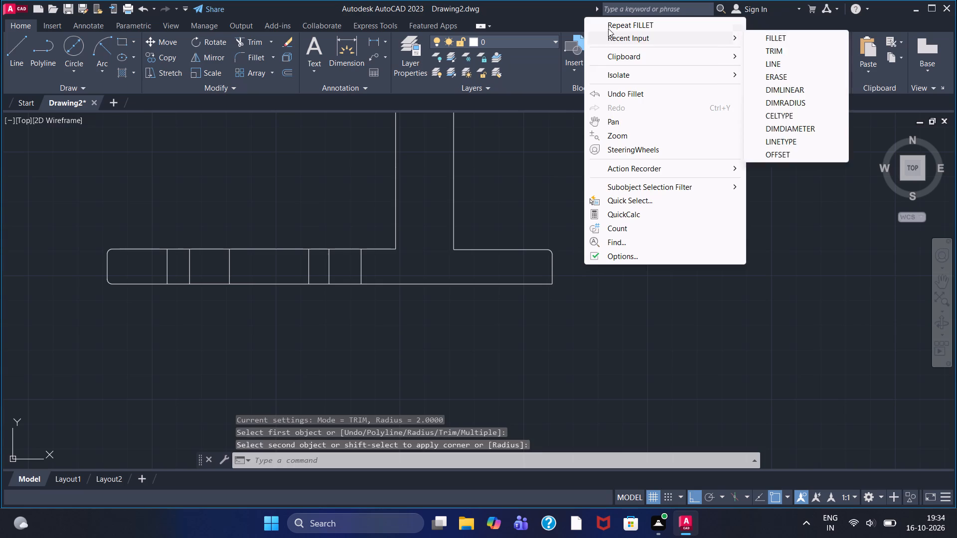
pyautogui.click(541, 282)
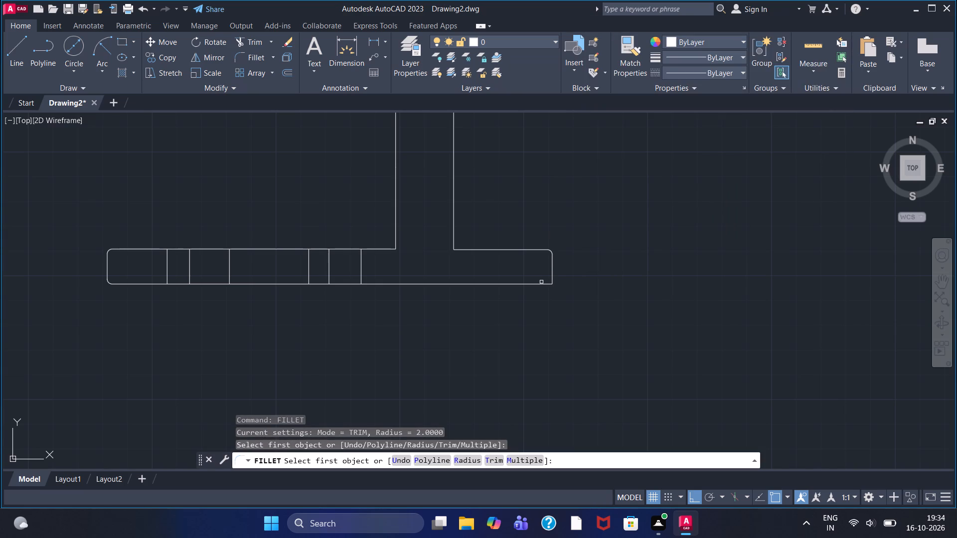
pyautogui.click(553, 272)
pyautogui.click(544, 284)
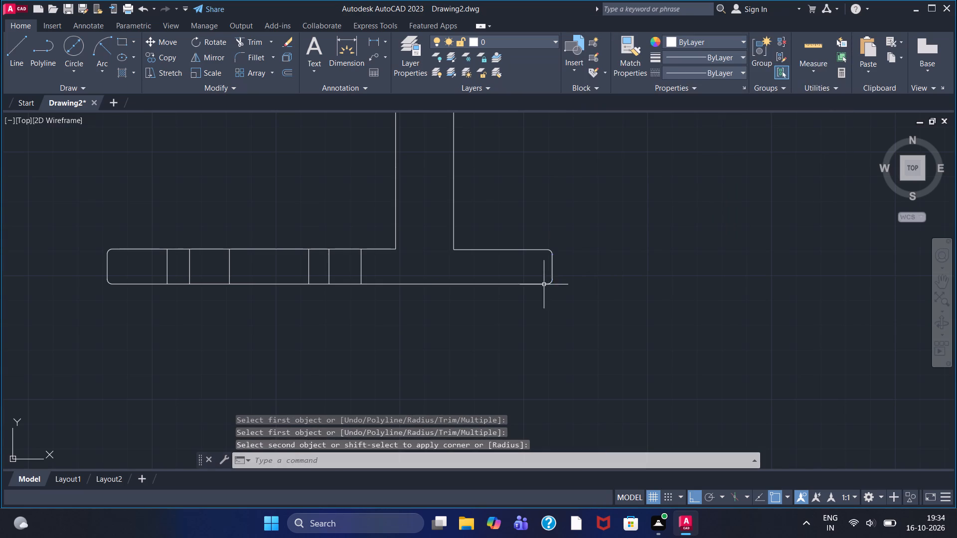
# Fillet the inside corner where the upright's left edge meets the base, and both top corners of the upright, with radius 2.
pyautogui.rightClick(524, 307)
pyautogui.click(560, 68)
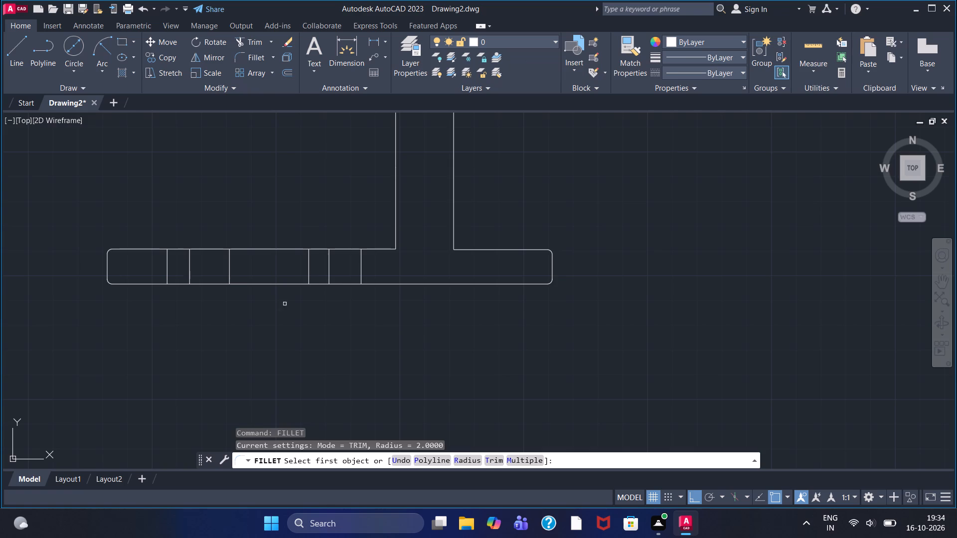
pyautogui.click(392, 250)
pyautogui.click(397, 243)
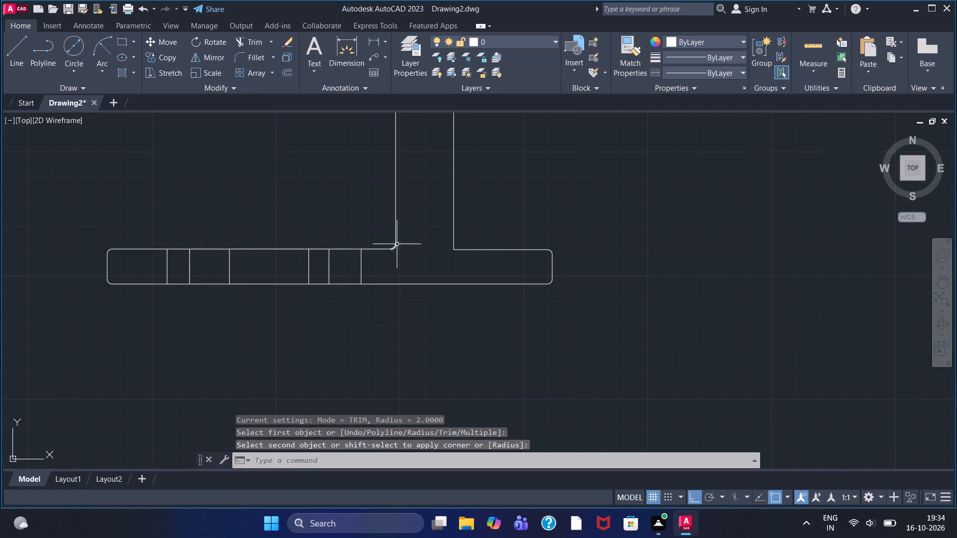
pyautogui.rightClick(467, 325)
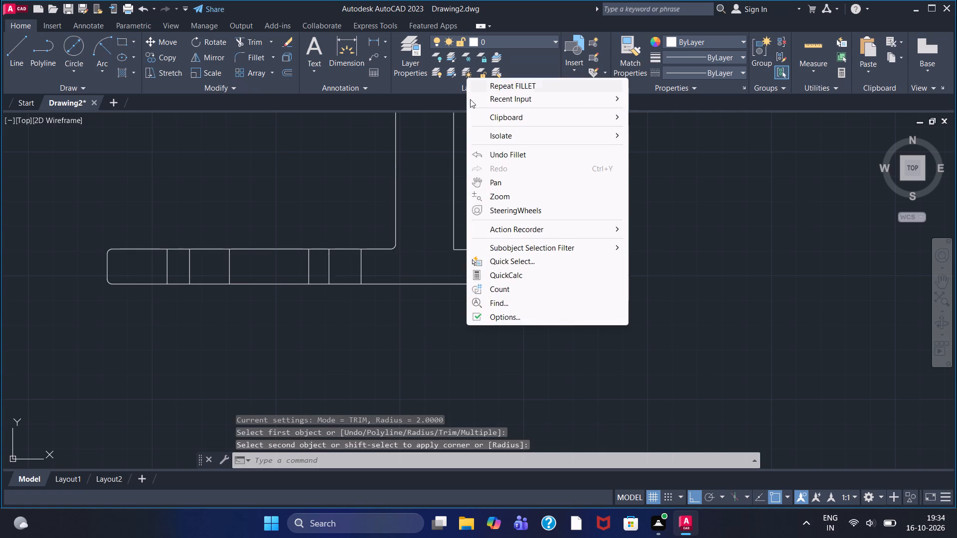
pyautogui.click(492, 90)
pyautogui.moveTo(438, 214); pyautogui.dragTo(400, 454, button='middle')
pyautogui.click(358, 312)
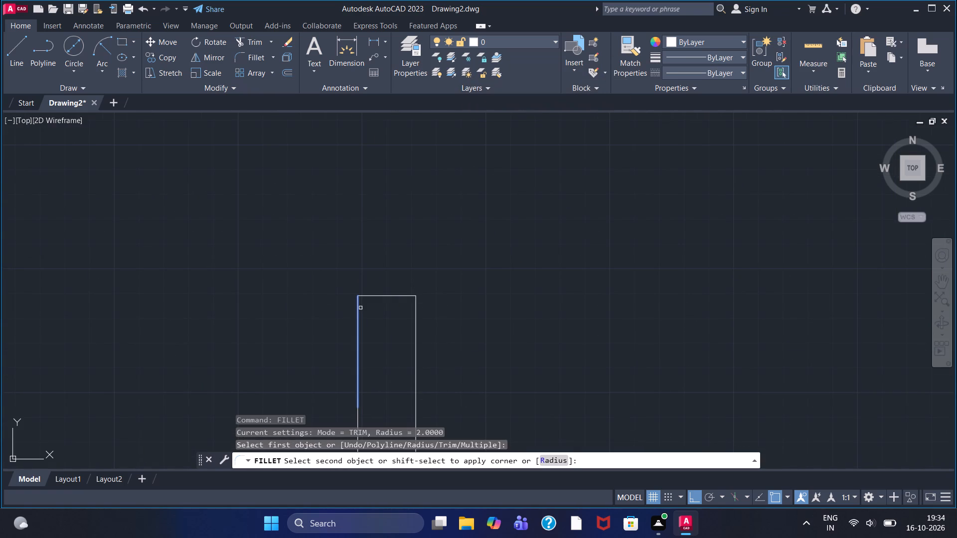
pyautogui.click(371, 295)
pyautogui.rightClick(416, 277)
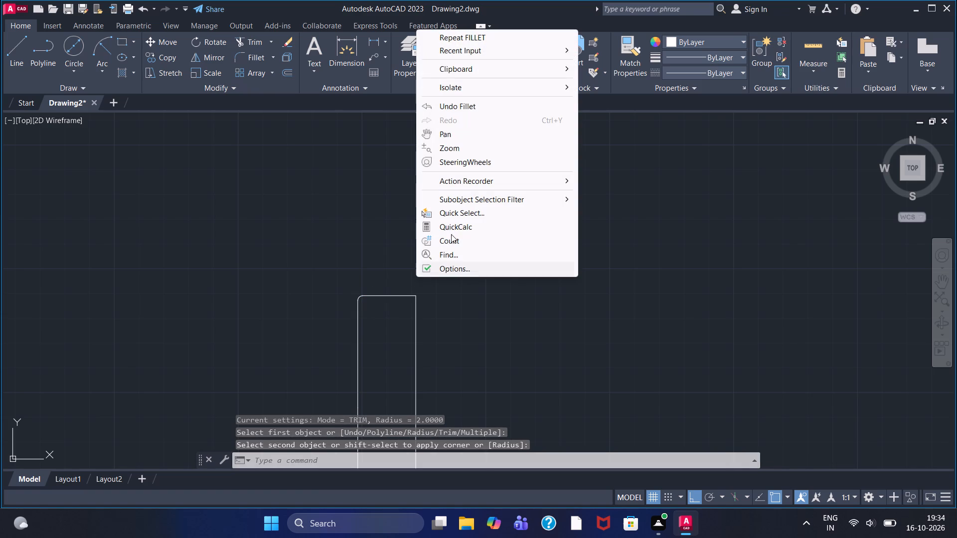
pyautogui.click(467, 34)
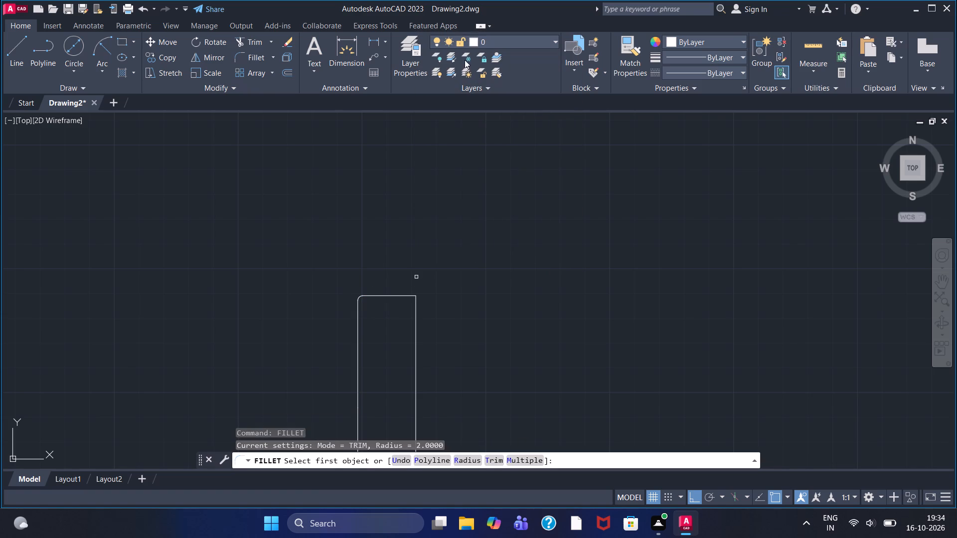
pyautogui.click(409, 297)
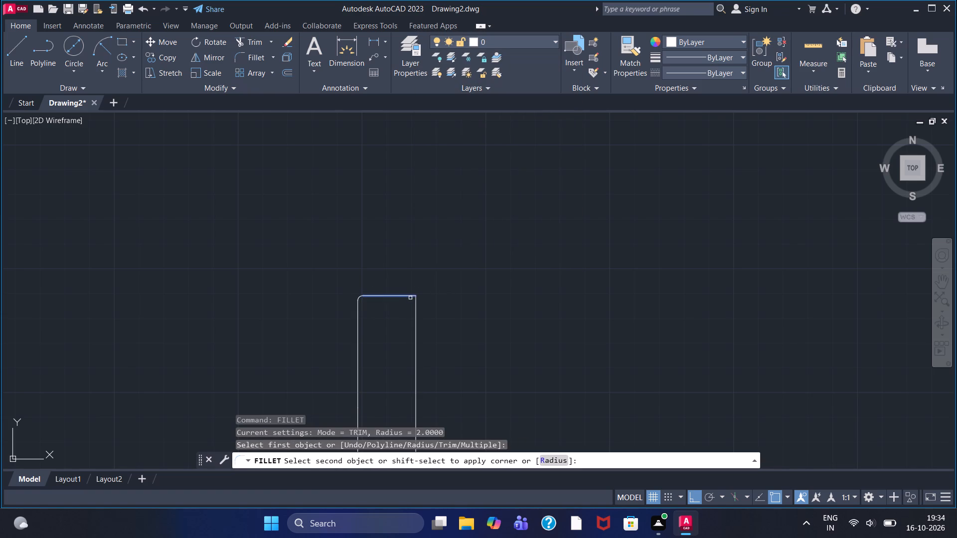
pyautogui.click(416, 308)
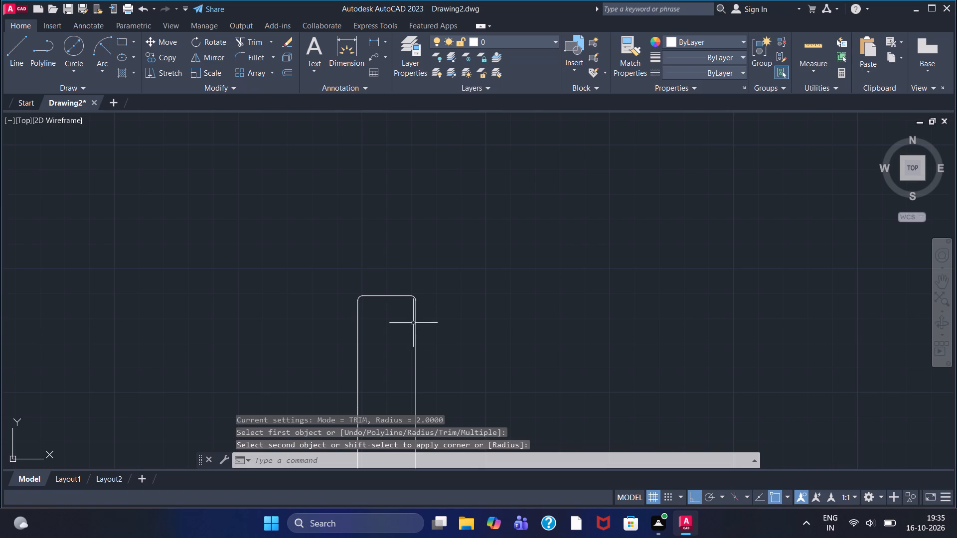
# Examine the filleted inverted-T view and its base lines closely, and compare it with the dimensioned views beside it.
pyautogui.scroll(-1, 403, 367)
pyautogui.scroll(1, 403, 364)
pyautogui.moveTo(403, 360); pyautogui.dragTo(477, 230, button='middle')
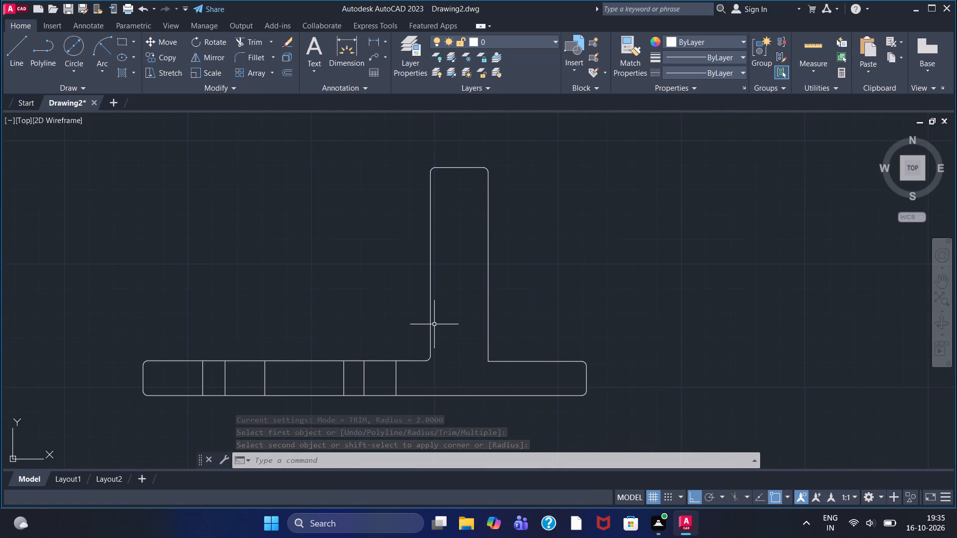
pyautogui.scroll(1, 434, 324)
pyautogui.scroll(-1, 436, 329)
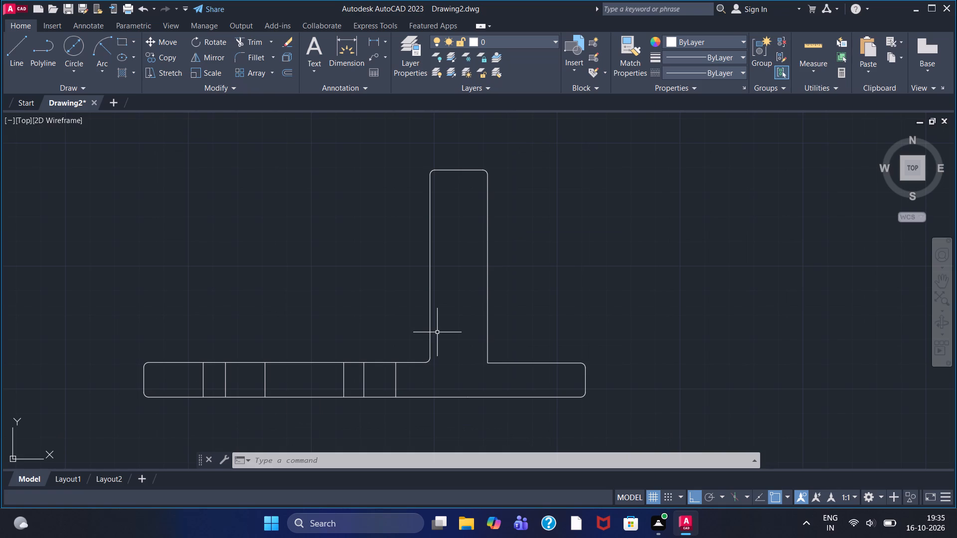
pyautogui.scroll(-1, 437, 332)
pyautogui.scroll(1, 437, 332)
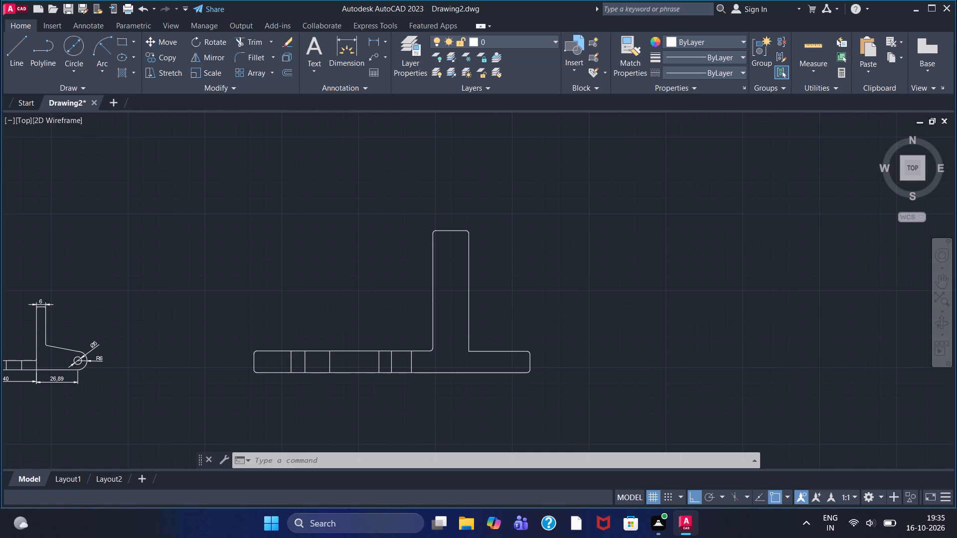
pyautogui.scroll(-1, 437, 332)
pyautogui.scroll(2, 437, 332)
pyautogui.scroll(-1, 437, 332)
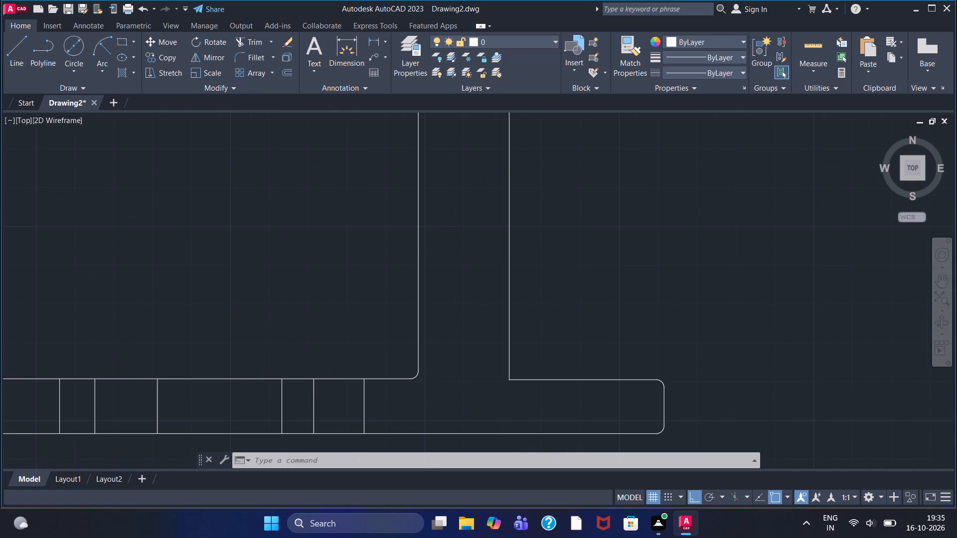
pyautogui.scroll(-1, 437, 332)
pyautogui.scroll(3, 296, 370)
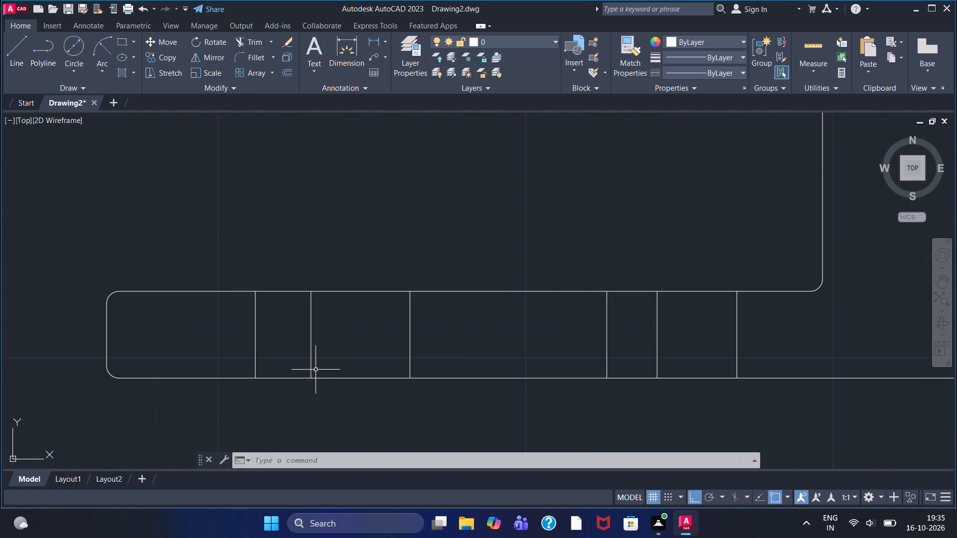
pyautogui.scroll(-1, 316, 370)
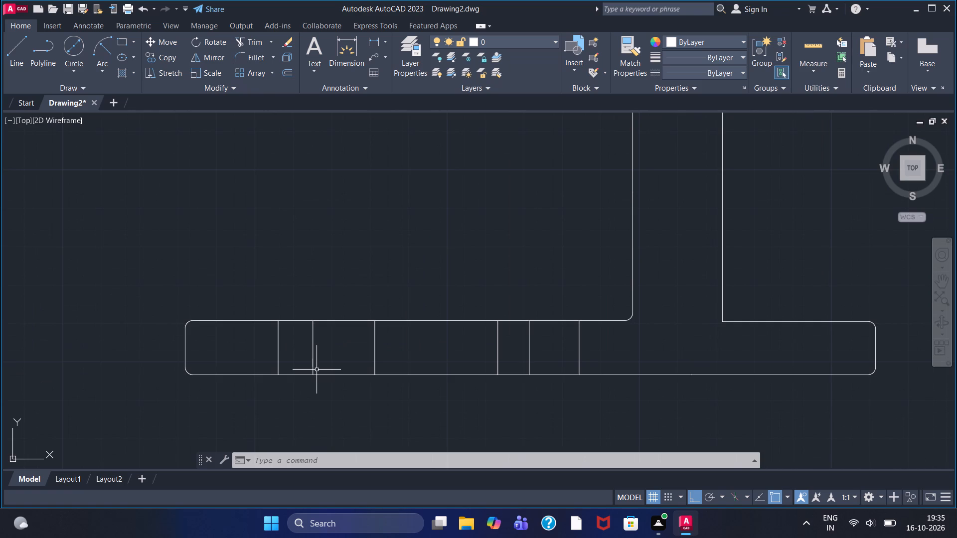
pyautogui.scroll(-3, 458, 321)
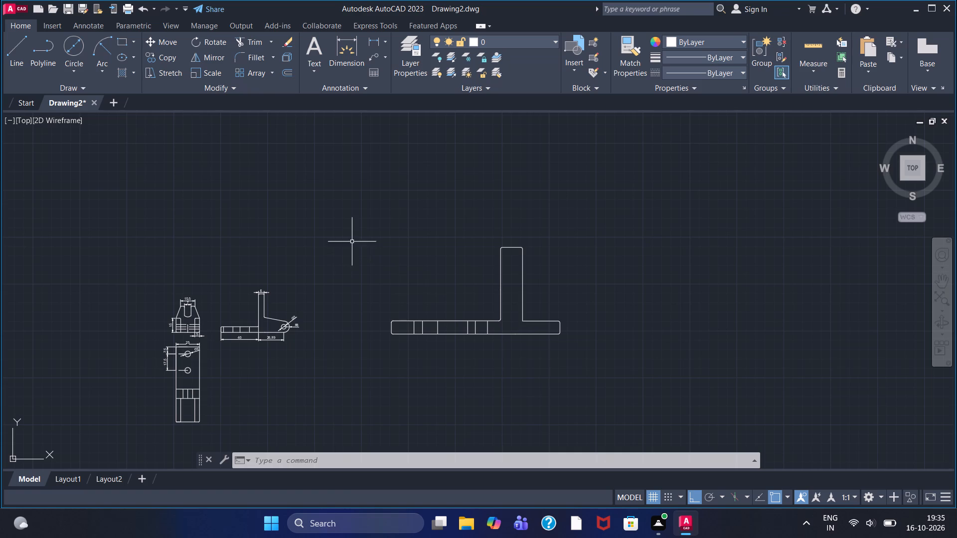
# Erase the three vertical lines in the base just left of the upright and the leftmost vertical line near its left end.
pyautogui.moveTo(357, 222); pyautogui.dragTo(519, 344)
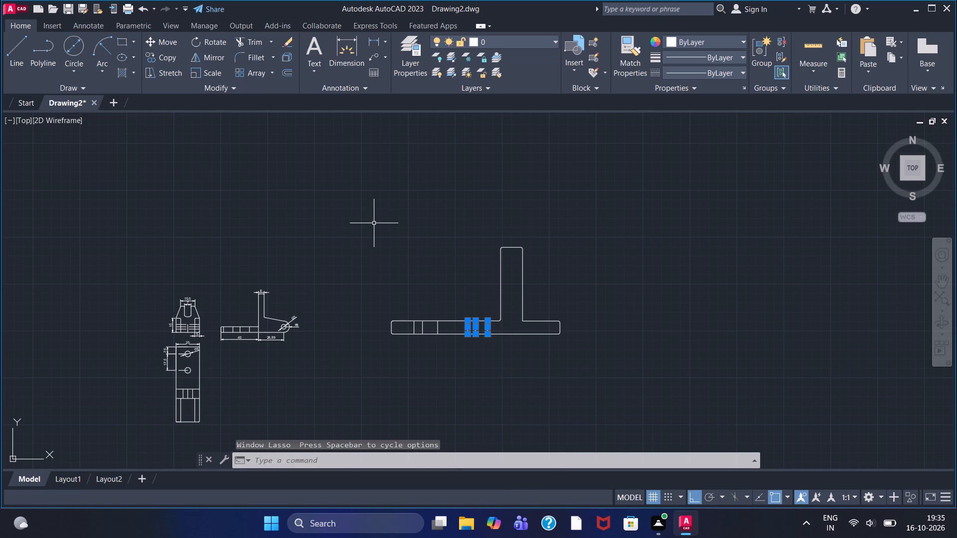
pyautogui.rightClick(363, 224)
pyautogui.click(396, 279)
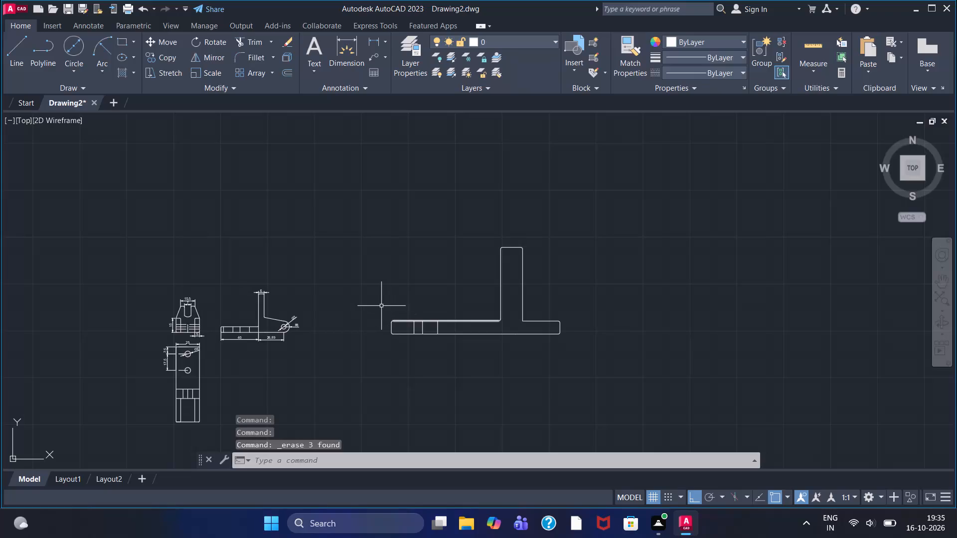
pyautogui.click(414, 326)
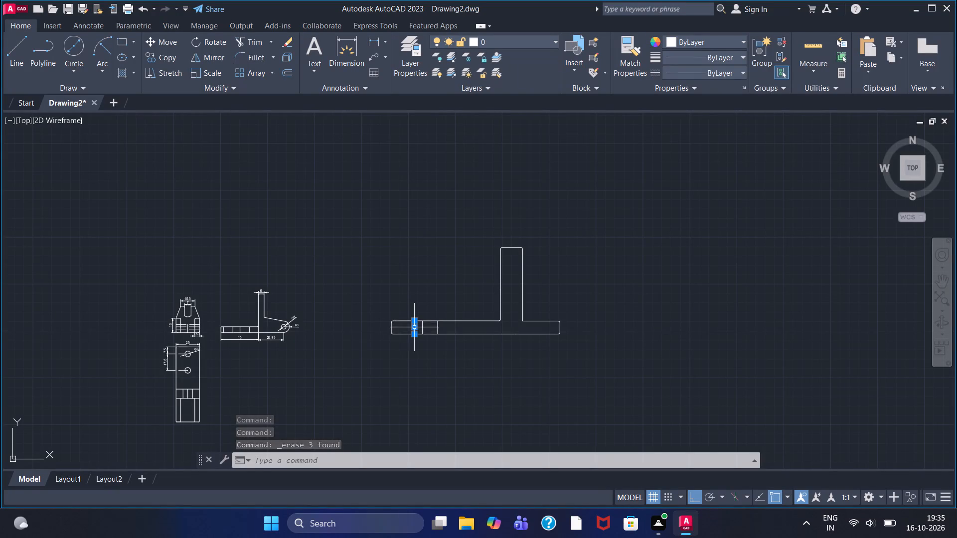
pyautogui.rightClick(416, 321)
pyautogui.rightClick(436, 335)
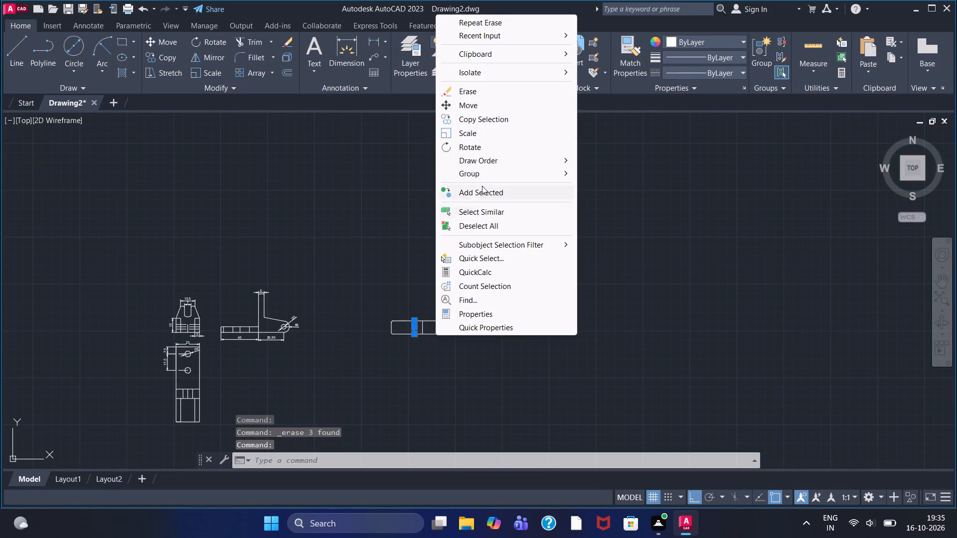
pyautogui.click(468, 94)
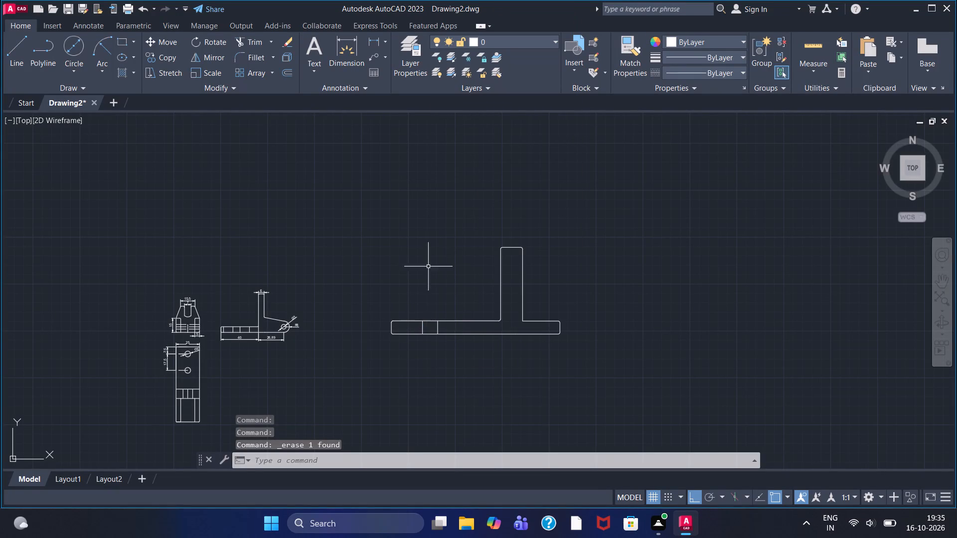
# Erase the two remaining vertical lines inside the left part of the inverted-T view's base.
pyautogui.click(439, 325)
pyautogui.rightClick(439, 325)
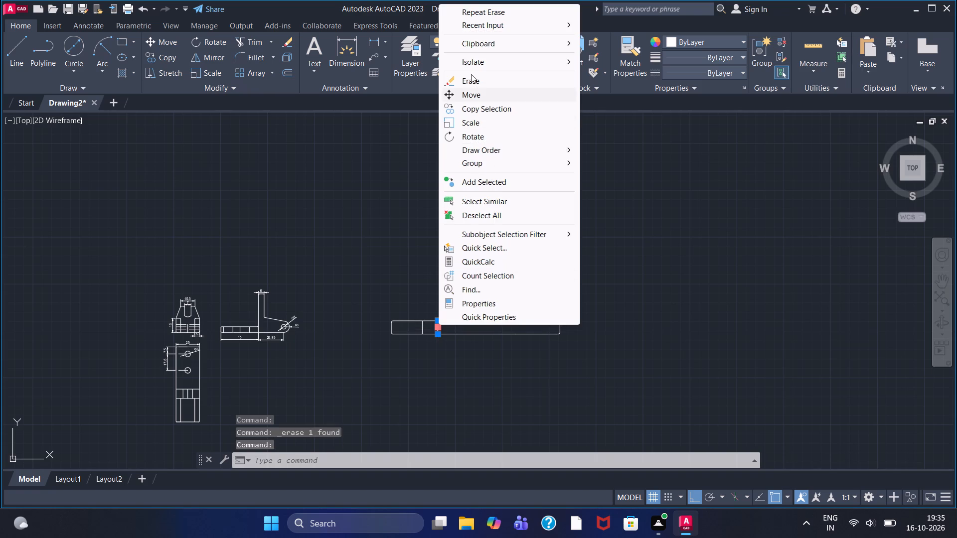
pyautogui.click(474, 85)
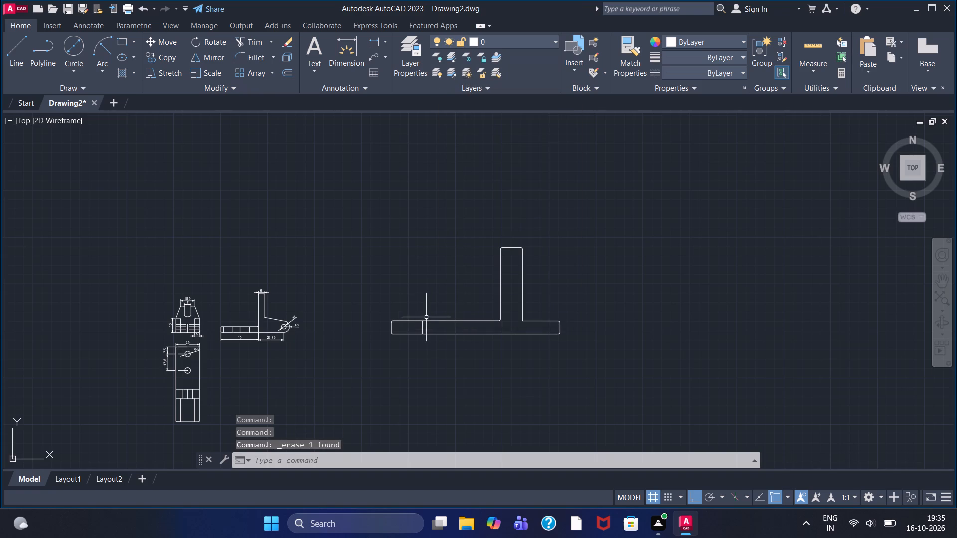
pyautogui.click(423, 325)
pyautogui.rightClick(423, 325)
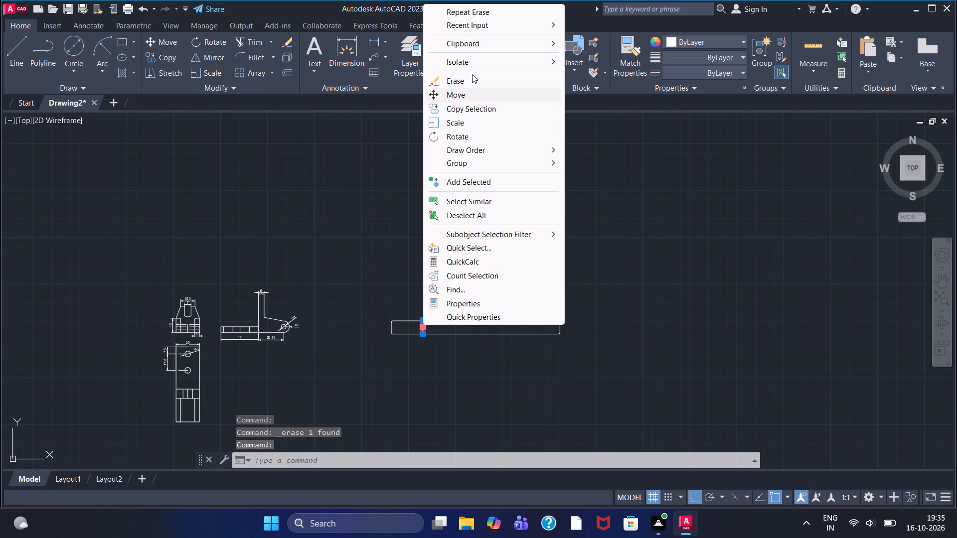
pyautogui.click(471, 76)
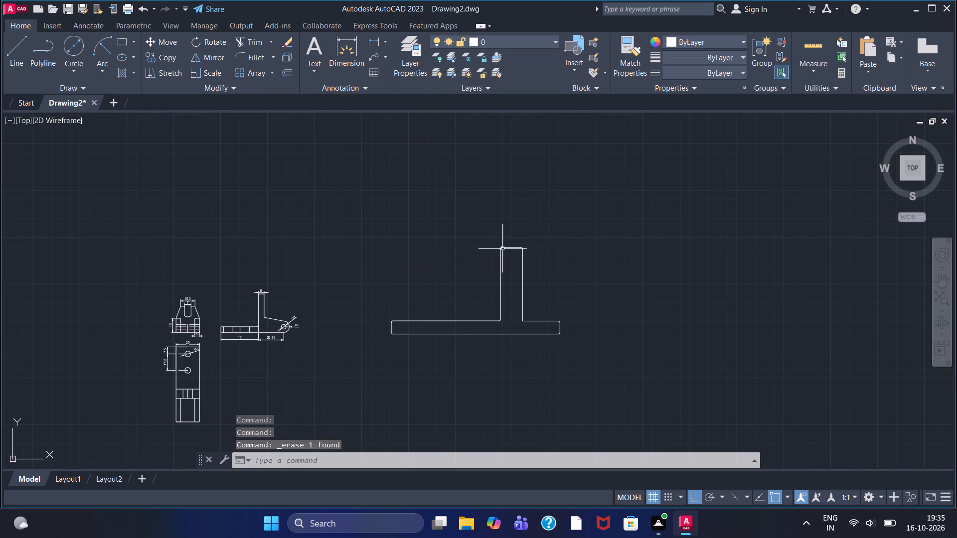
# Erase the top edge and the upper part of the left edge of the inverted-T view's upright.
pyautogui.click(507, 248)
pyautogui.rightClick(507, 248)
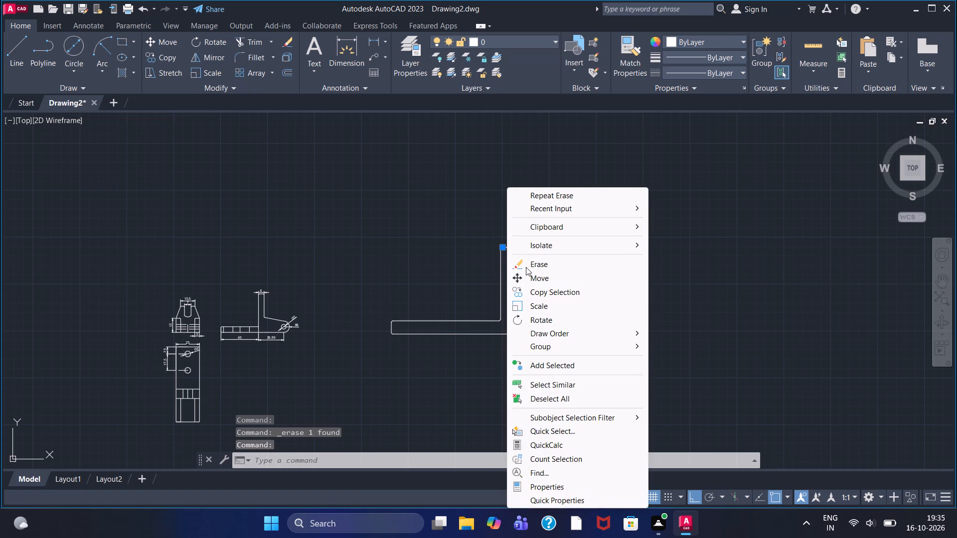
pyautogui.click(526, 267)
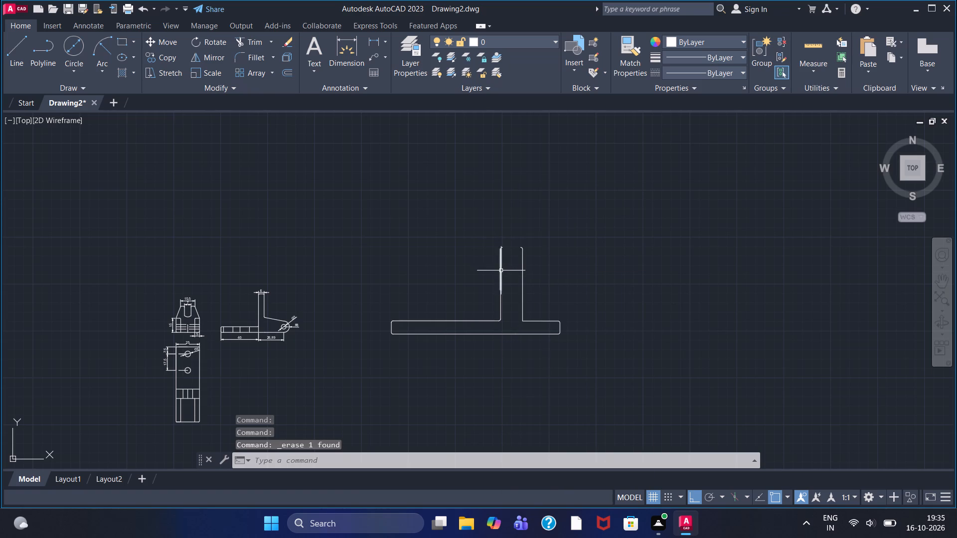
pyautogui.click(501, 270)
pyautogui.rightClick(501, 270)
pyautogui.click(526, 264)
# Erase all remaining geometry of the inverted-T view together, keeping the dimensioned views.
pyautogui.click(380, 233)
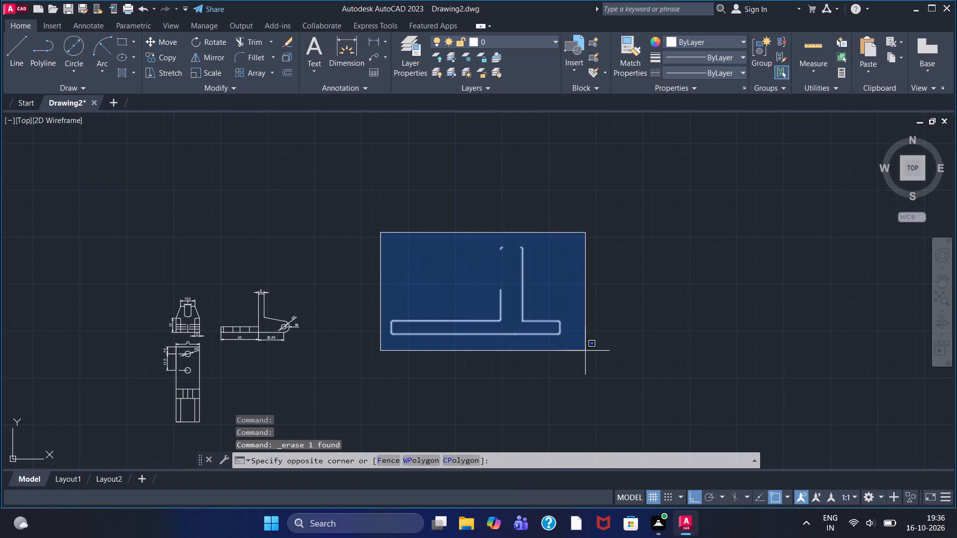
pyautogui.click(587, 352)
pyautogui.rightClick(587, 352)
pyautogui.click(616, 128)
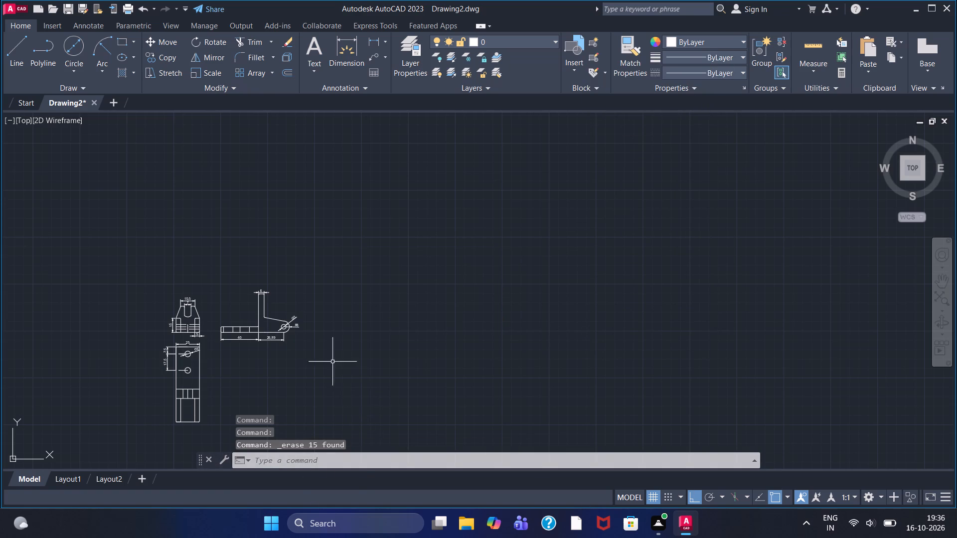
# Examine the three dimensioned views of the part and their dimensions.
pyautogui.scroll(1, 272, 363)
pyautogui.moveTo(246, 355); pyautogui.dragTo(331, 297, button='middle')
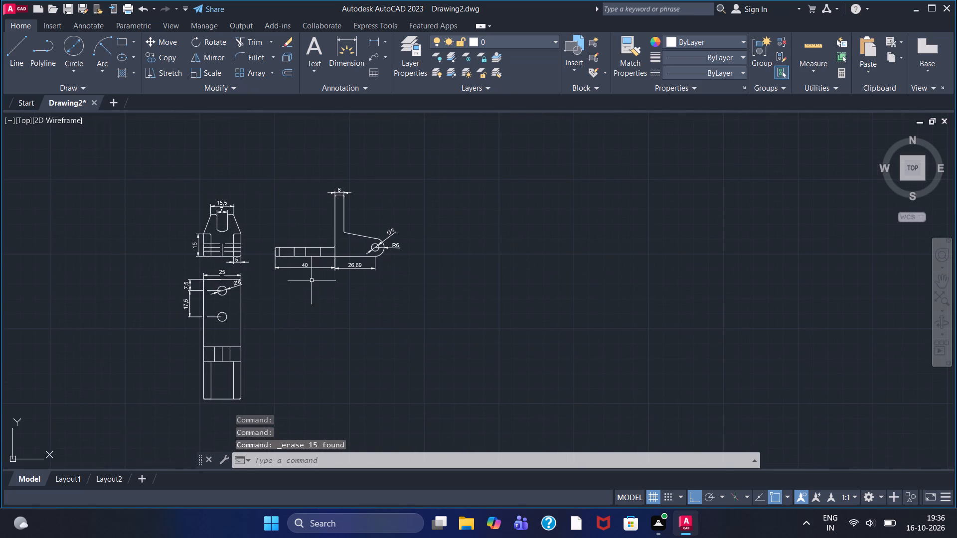
pyautogui.scroll(1, 312, 280)
pyautogui.moveTo(298, 302); pyautogui.dragTo(365, 281, button='middle')
pyautogui.scroll(-1, 365, 281)
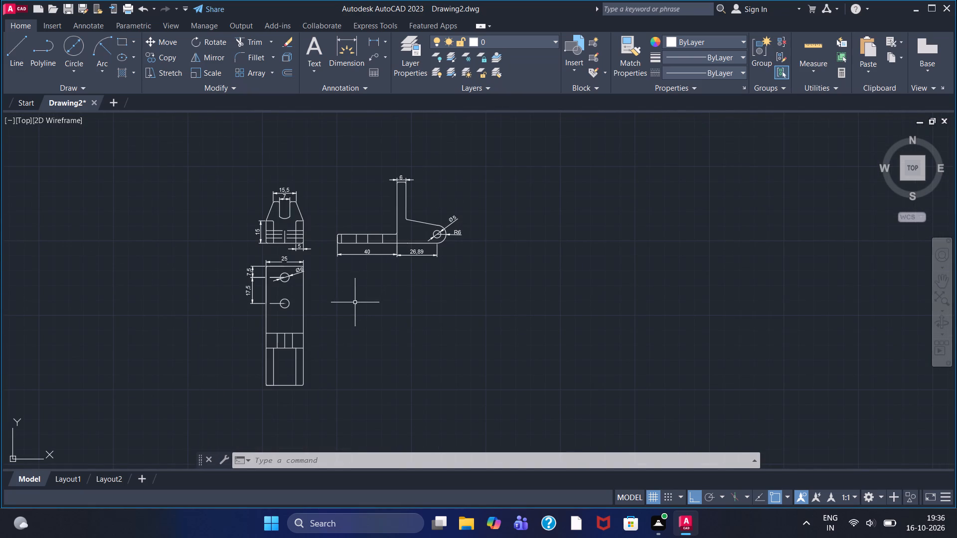
pyautogui.scroll(1, 355, 303)
pyautogui.scroll(-1, 355, 303)
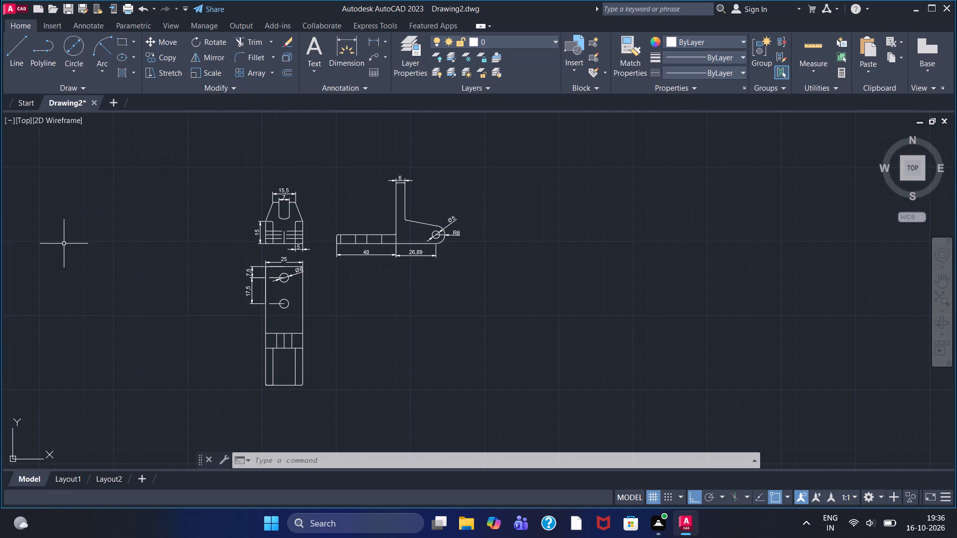
# Save the drawing in the Documents folder under the name Hinge Bracket.dwg.
pyautogui.hotkey('ctrl', 's')
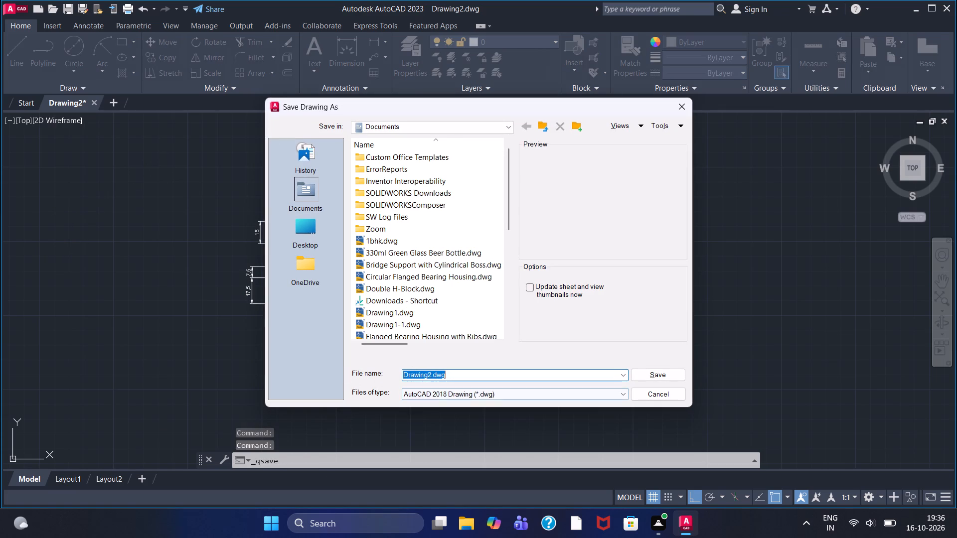
pyautogui.moveTo(430, 372); pyautogui.dragTo(336, 372)
pyautogui.press('BackSpace')
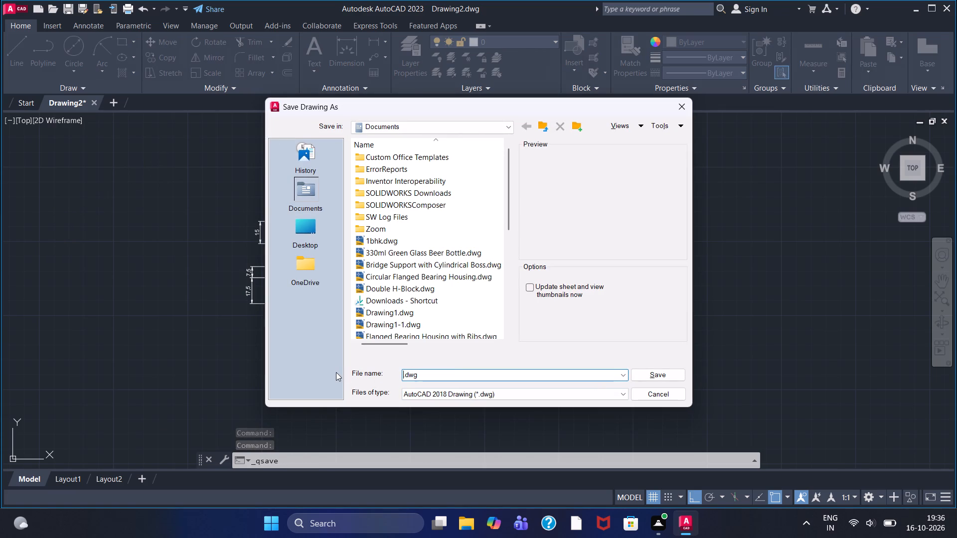
pyautogui.hotkey('ctrl', 'v')
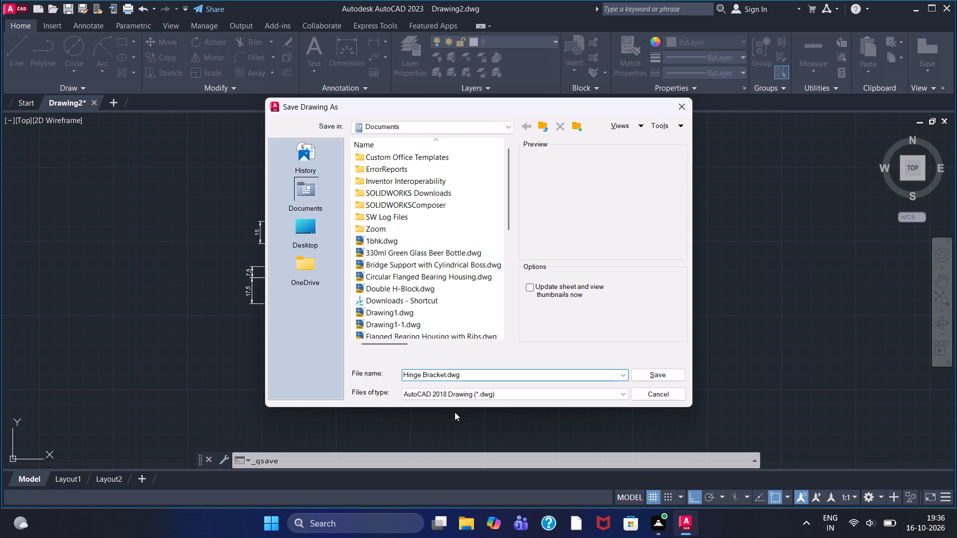
pyautogui.click(663, 372)
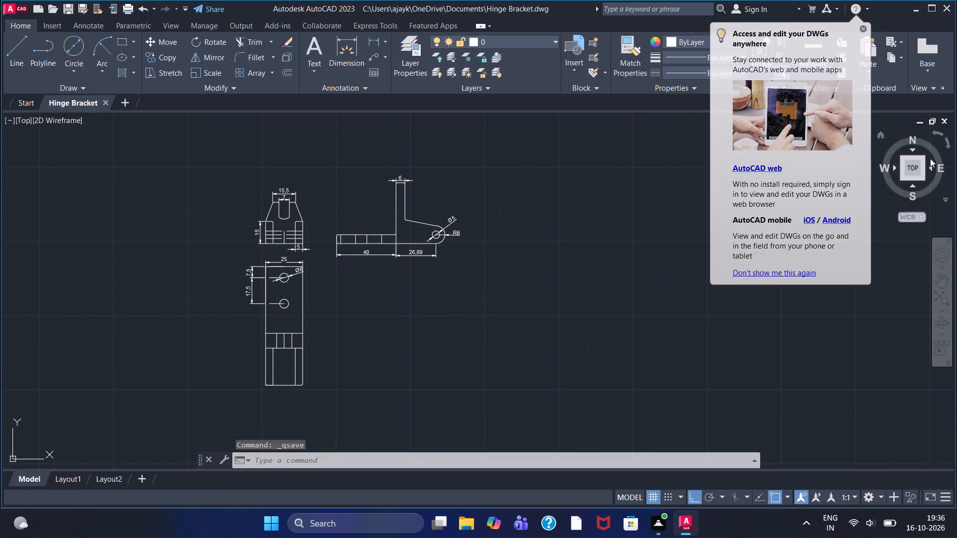
pyautogui.click(863, 29)
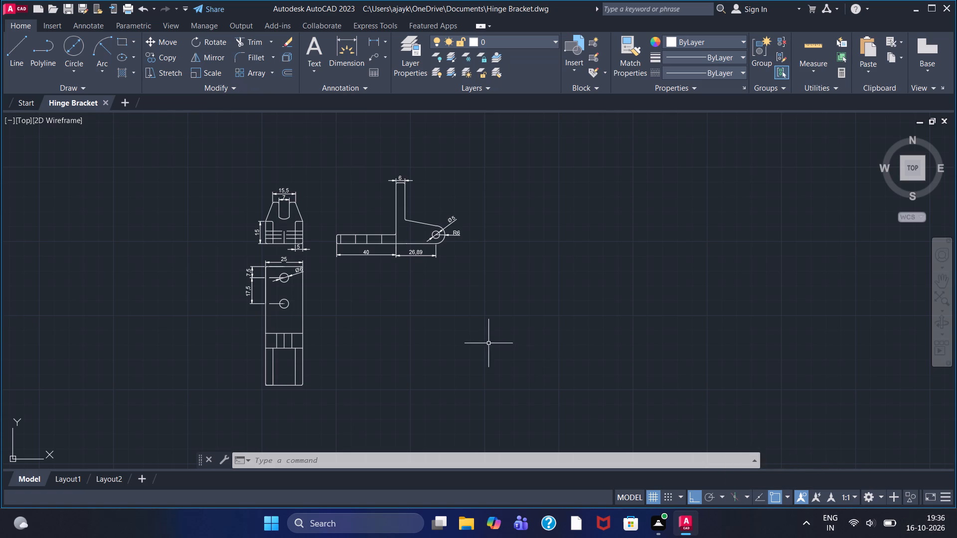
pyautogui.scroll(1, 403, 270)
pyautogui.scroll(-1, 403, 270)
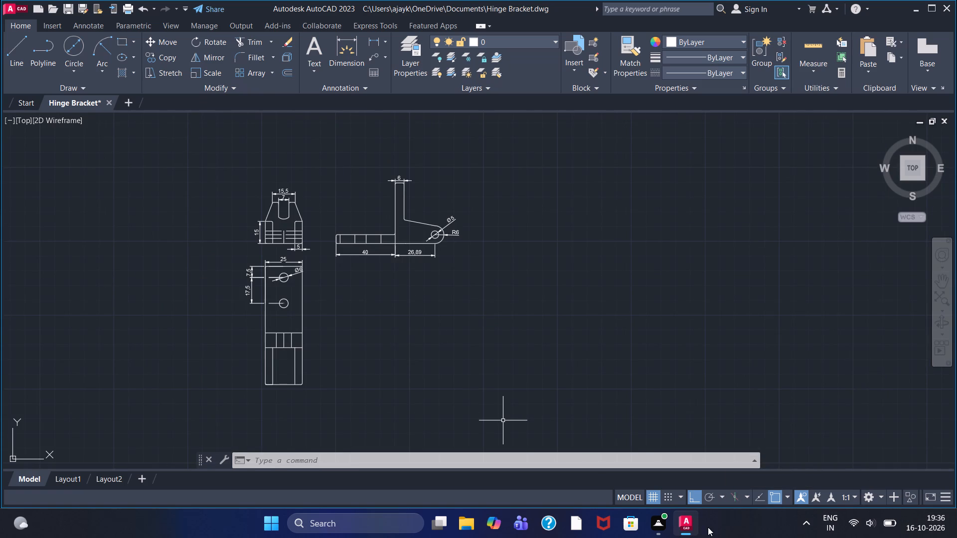